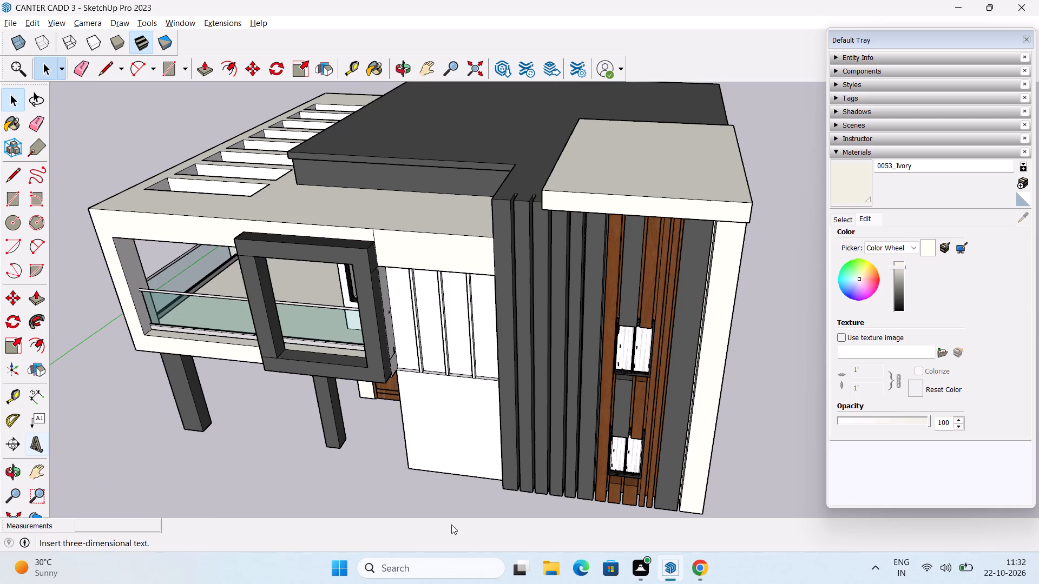
Paint the beam underside above the slatted wall panel, the balcony ceiling and the balcony window wall with the 0053_Ivory material.
middle_drag(279, 361, 310, 55)
scroll(439, 136, up, 6)
click(837, 182)
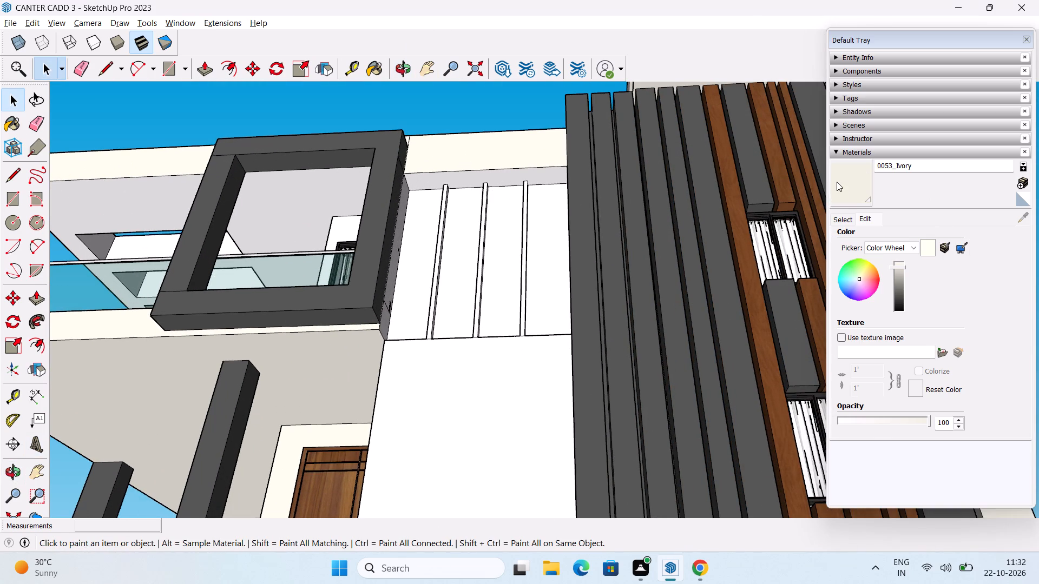
click(456, 180)
middle_drag(437, 186, 457, 185)
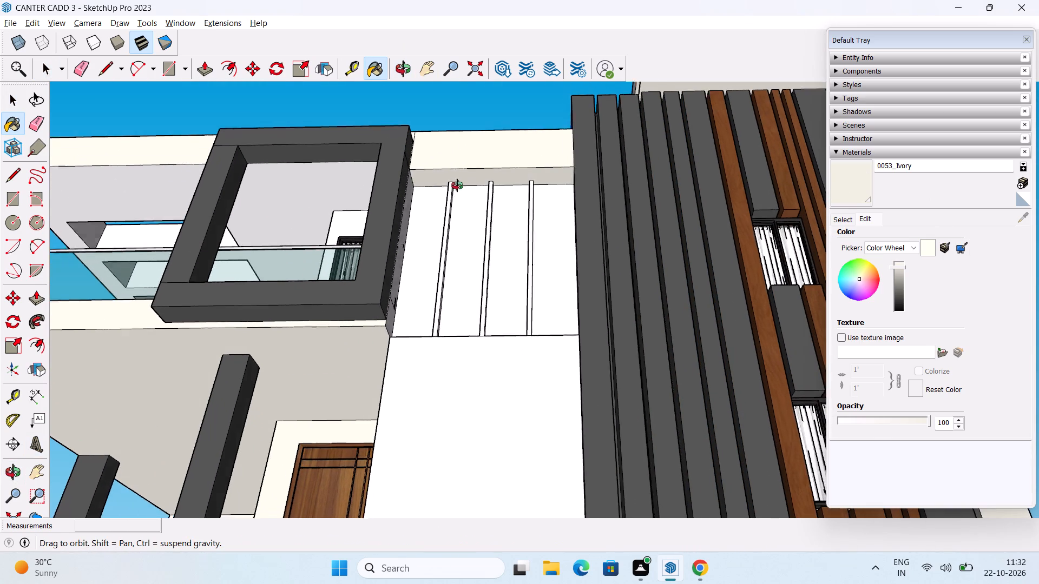
middle_drag(457, 185, 496, 209)
click(303, 184)
scroll(351, 191, down, 3)
middle_drag(361, 222, 397, 336)
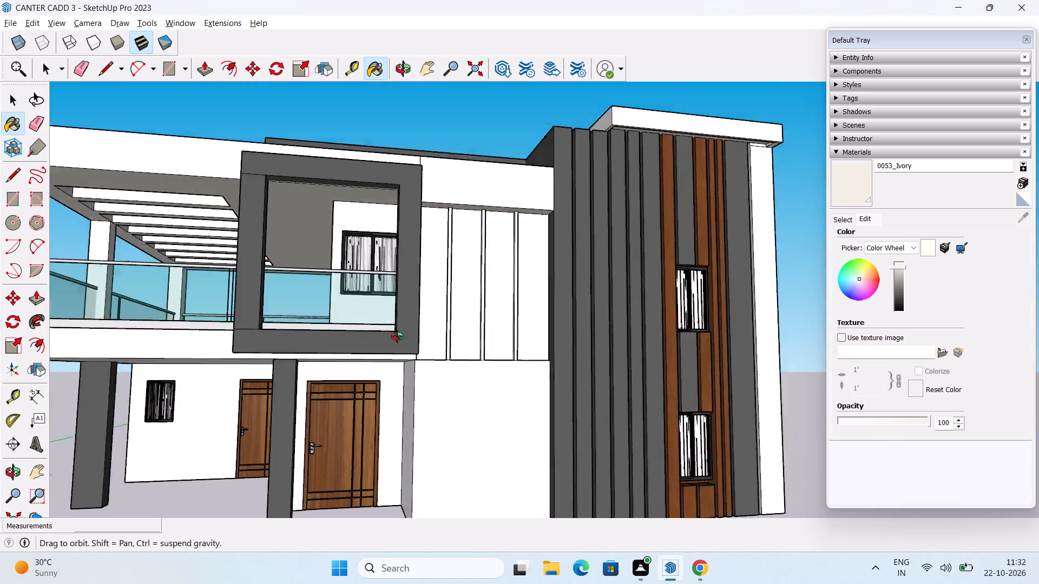
middle_drag(397, 336, 397, 335)
click(357, 218)
Examine the house exterior, balcony and ground-floor walls from several sides for surfaces still missing the ivory finish.
middle_drag(361, 219, 278, 155)
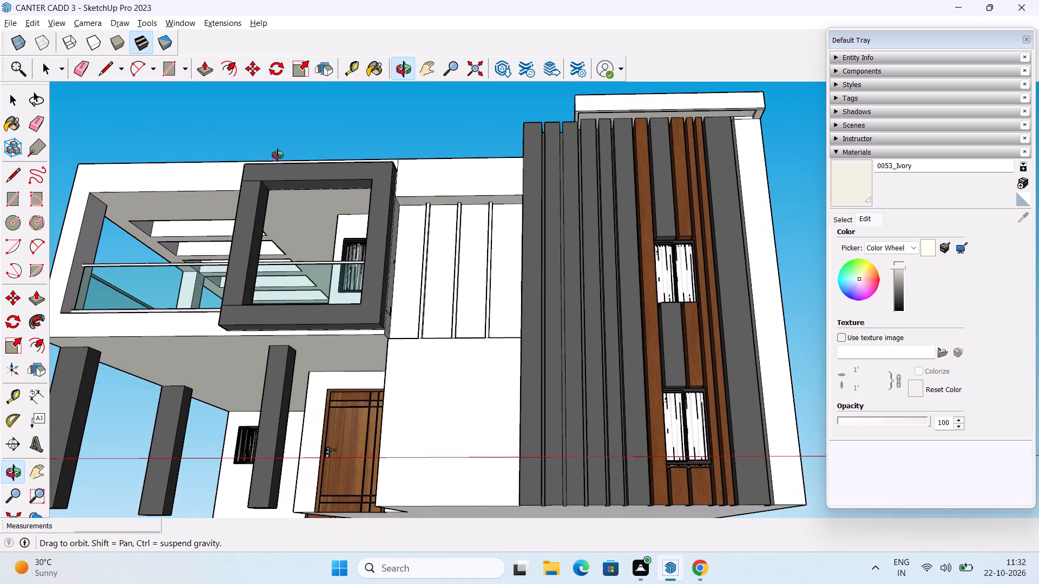
middle_drag(278, 155, 364, 321)
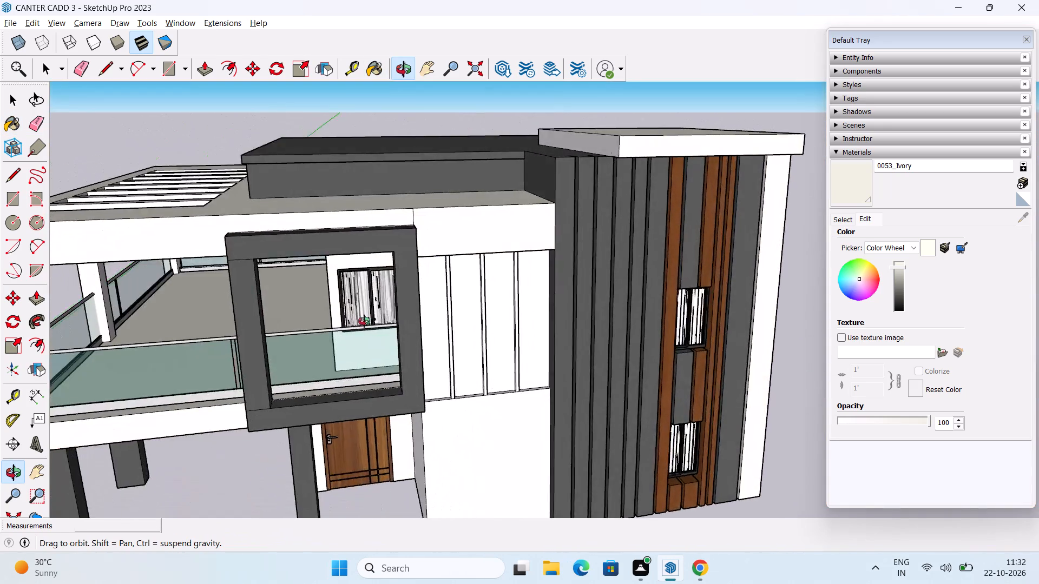
middle_drag(364, 321, 491, 270)
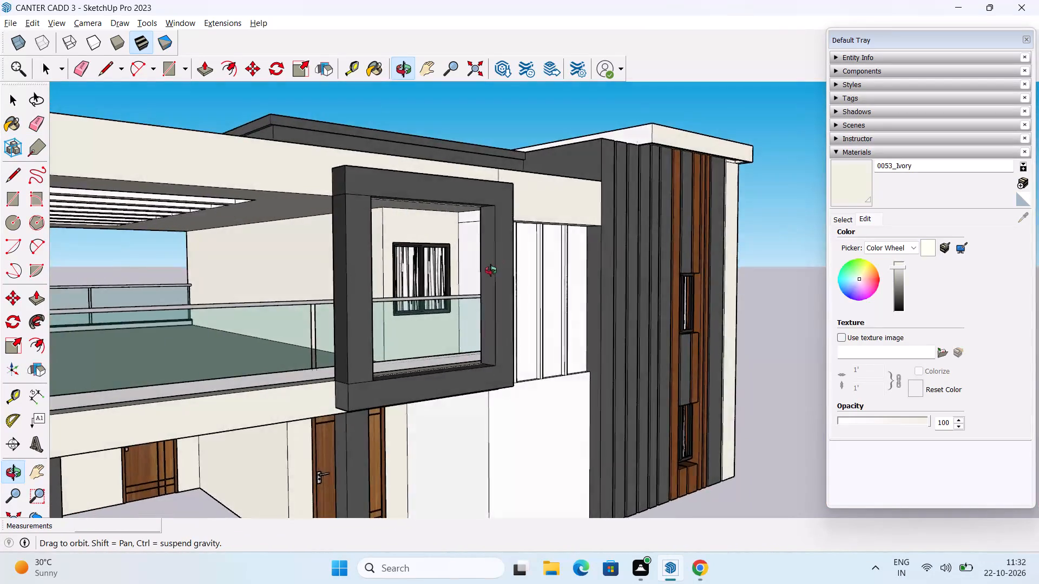
middle_drag(491, 270, 482, 339)
scroll(454, 342, down, 2)
middle_drag(460, 361, 454, 218)
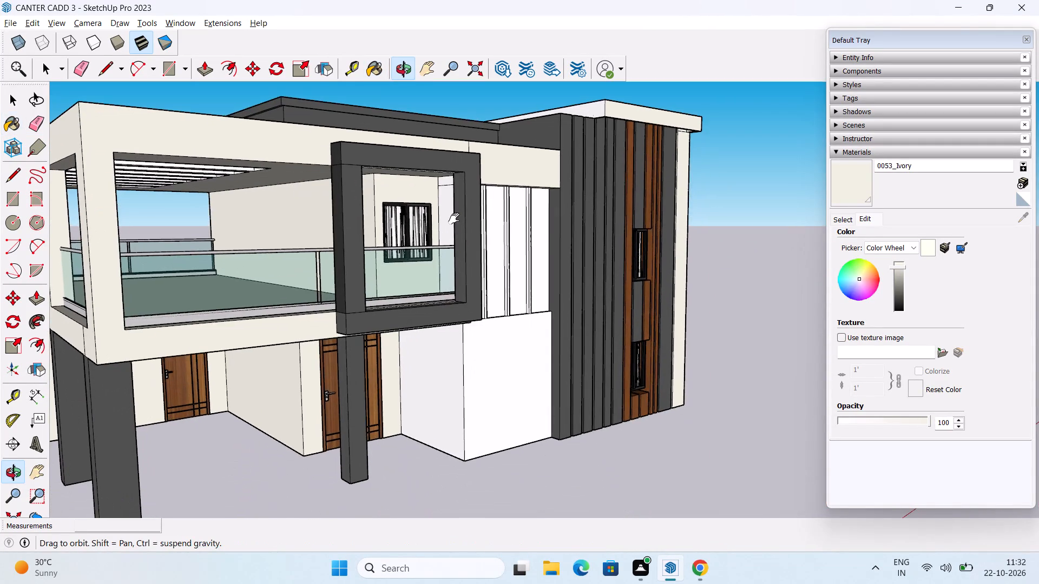
middle_drag(454, 218, 458, 236)
shift+middle_drag(440, 419, 475, 336)
middle_drag(469, 338, 405, 261)
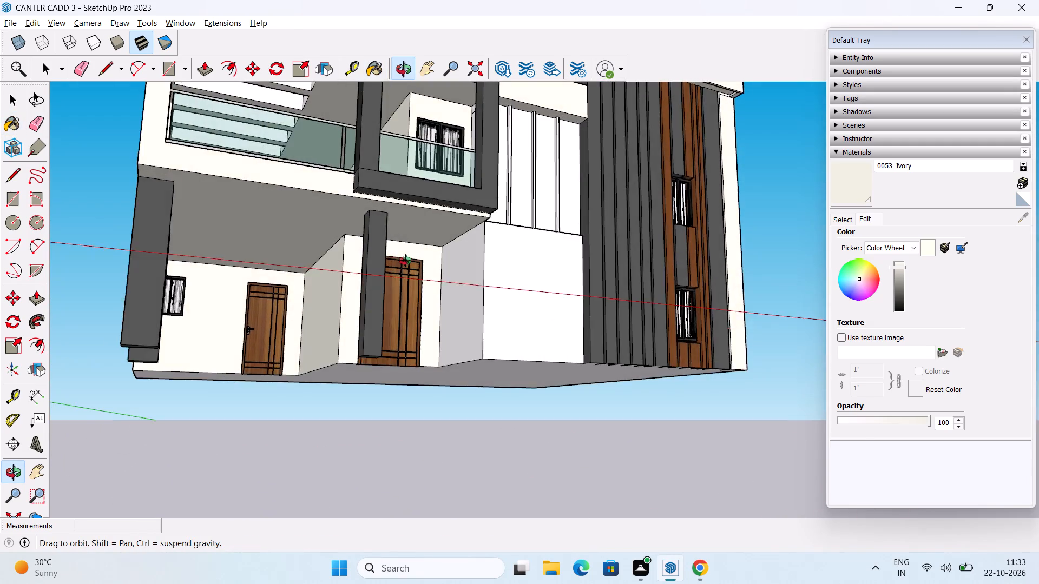
middle_drag(405, 261, 562, 376)
scroll(314, 362, down, 3)
middle_drag(235, 351, 226, 374)
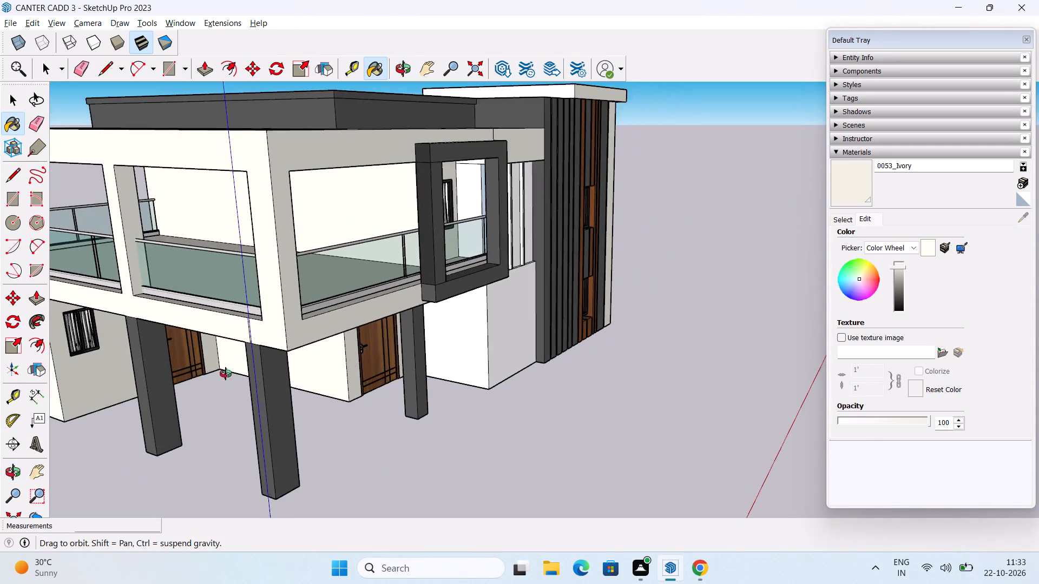
middle_drag(226, 374, 313, 401)
scroll(317, 356, down, 2)
shift+middle_drag(314, 342, 452, 311)
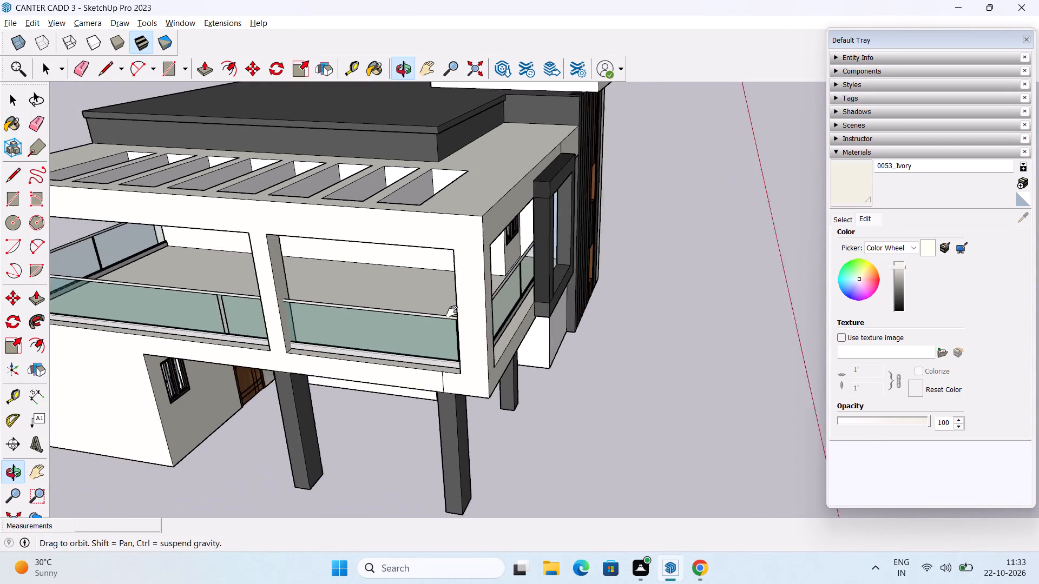
shift+middle_drag(452, 311, 491, 314)
Paint the end faces nearest the raised roof in all eight pergola openings, plus one long face in each outermost opening, with 0053_Ivory.
middle_drag(157, 362, 273, 413)
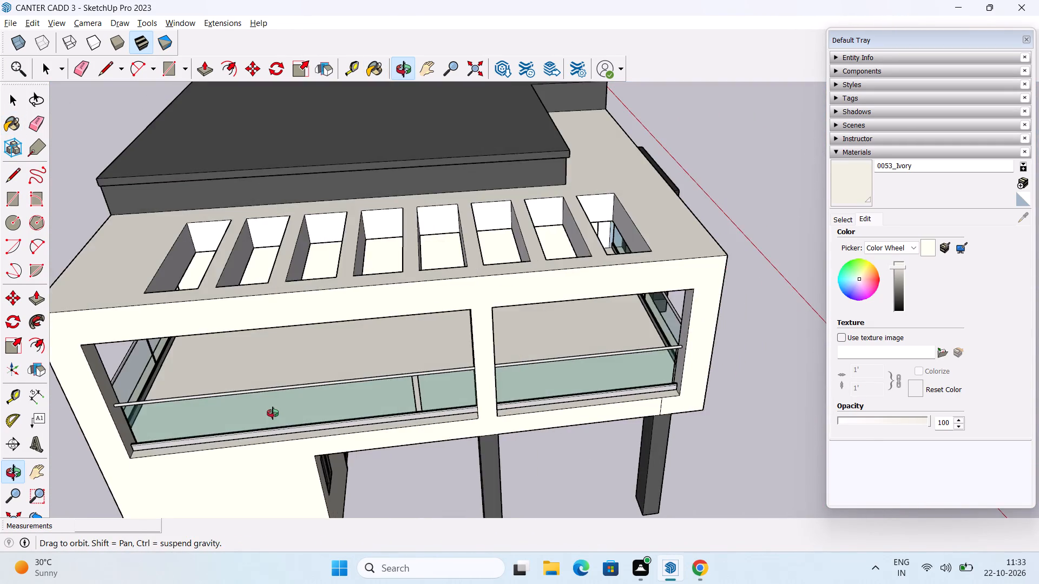
middle_drag(273, 413, 167, 435)
scroll(161, 277, up, 2)
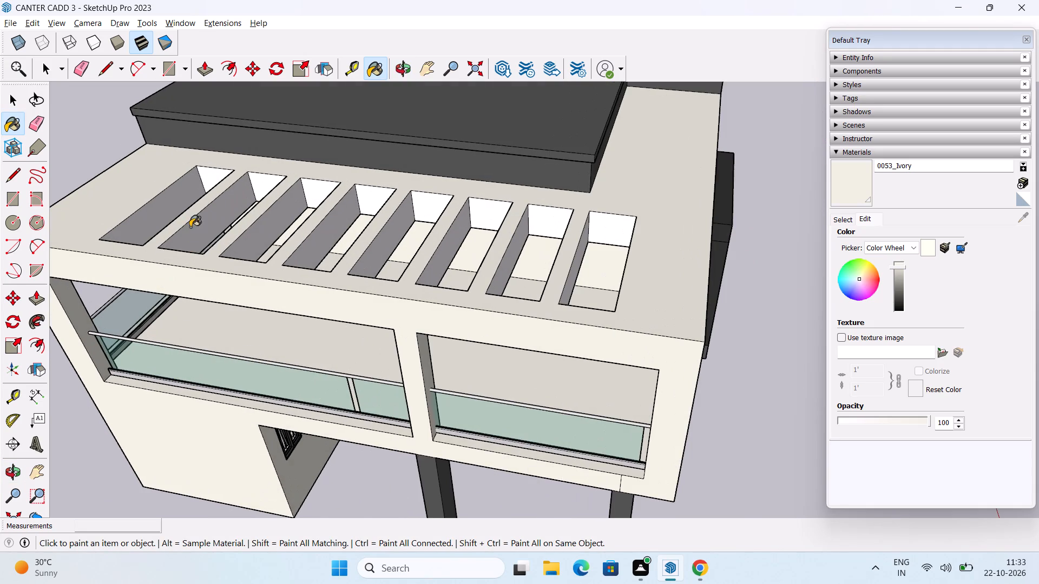
scroll(189, 206, up, 3)
click(184, 191)
click(220, 168)
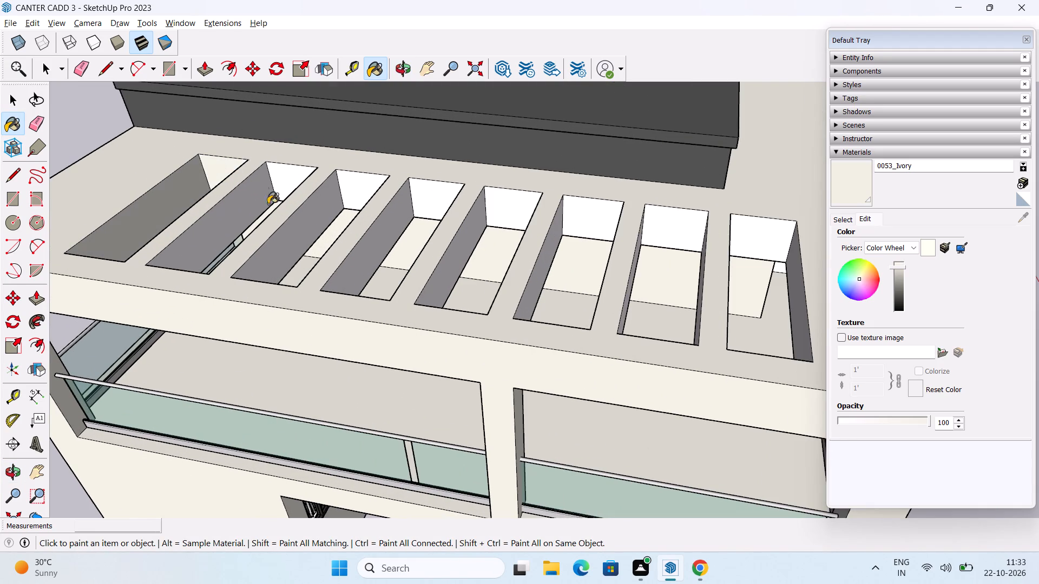
middle_drag(276, 207, 403, 223)
drag(309, 249, 343, 249)
click(380, 246)
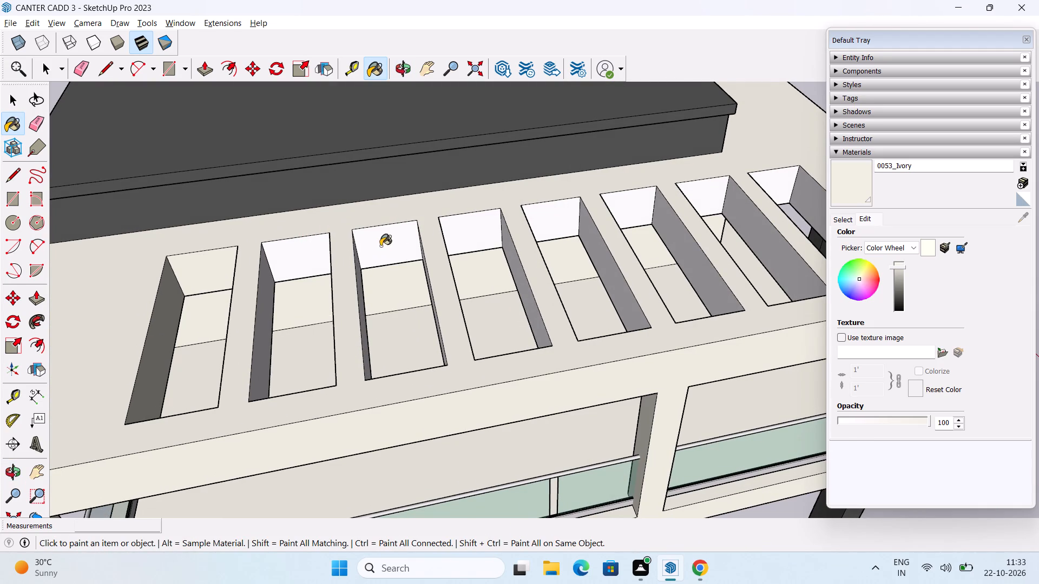
click(314, 246)
click(472, 230)
click(550, 217)
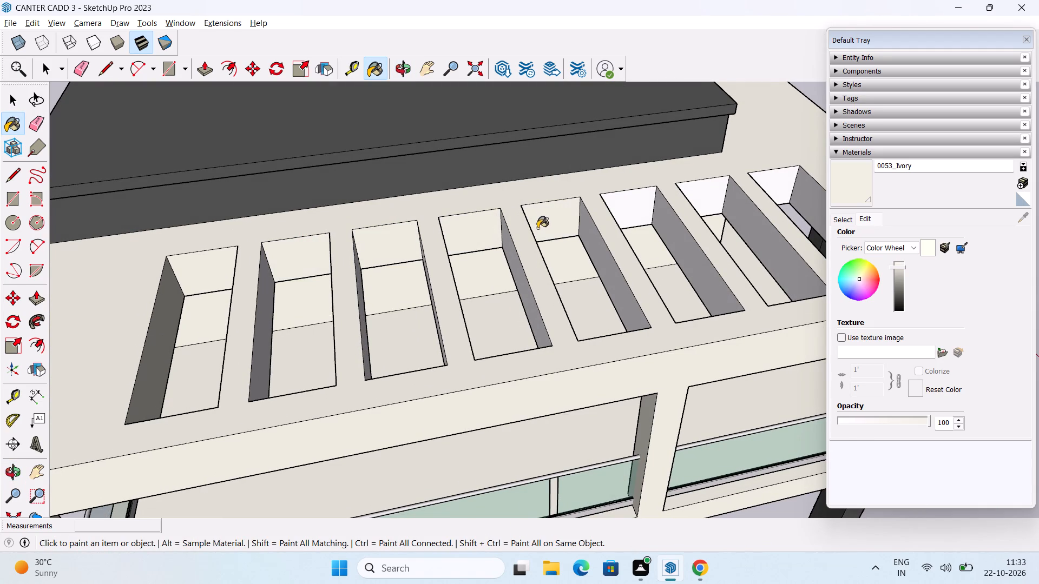
middle_drag(537, 238, 243, 267)
click(368, 243)
drag(440, 231, 452, 229)
click(535, 207)
drag(576, 263, 577, 271)
Paint the seven remaining unpainted long faces on one side of the pergola roof openings with 0053_Ivory.
middle_drag(529, 321, 580, 274)
scroll(517, 308, down, 1)
middle_drag(468, 344, 567, 223)
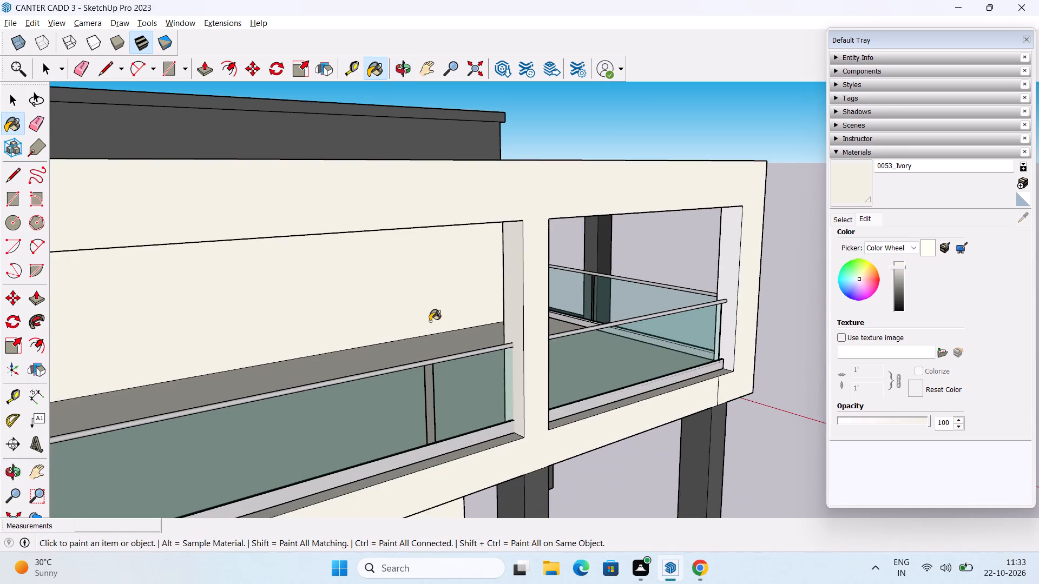
middle_drag(430, 321, 546, 399)
shift+middle_drag(558, 399, 476, 255)
middle_drag(513, 274, 514, 286)
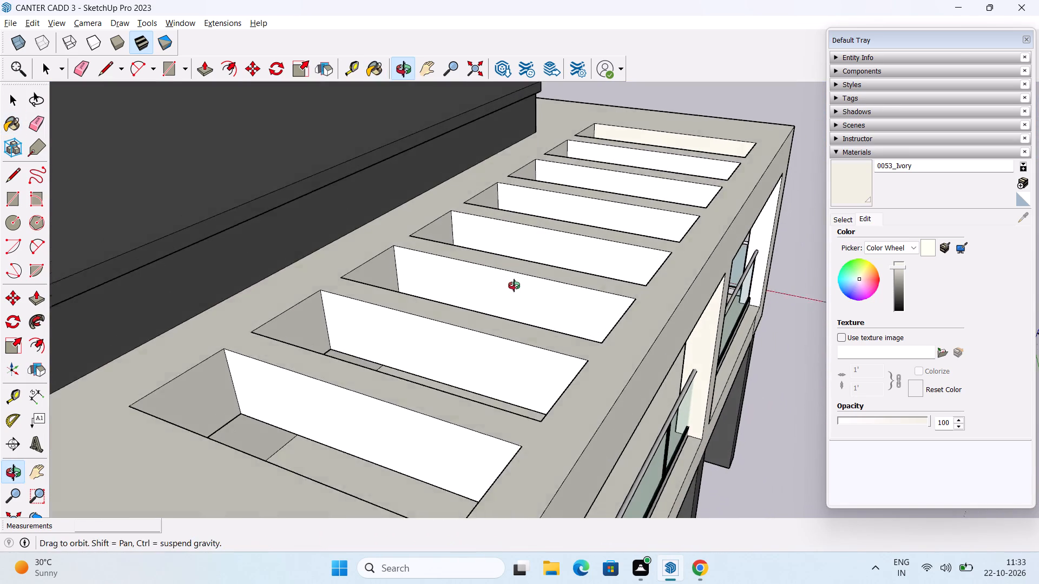
middle_drag(514, 286, 507, 309)
click(668, 156)
drag(659, 187, 659, 192)
click(640, 224)
click(598, 263)
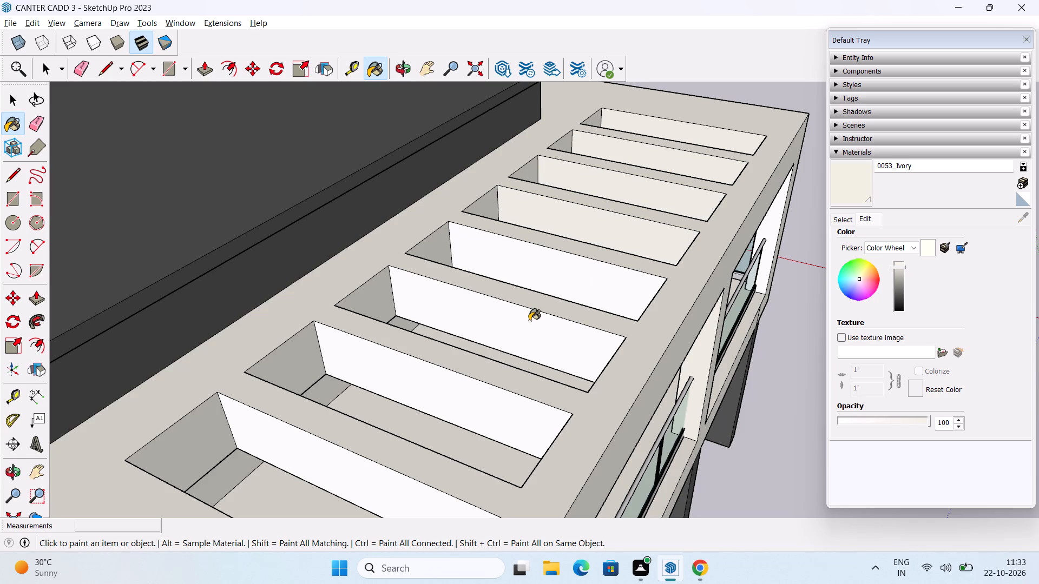
click(529, 321)
click(456, 383)
click(348, 464)
Paint the seven remaining long faces on the opposite side of the pergola roof openings with 0053_Ivory.
scroll(364, 422, down, 1)
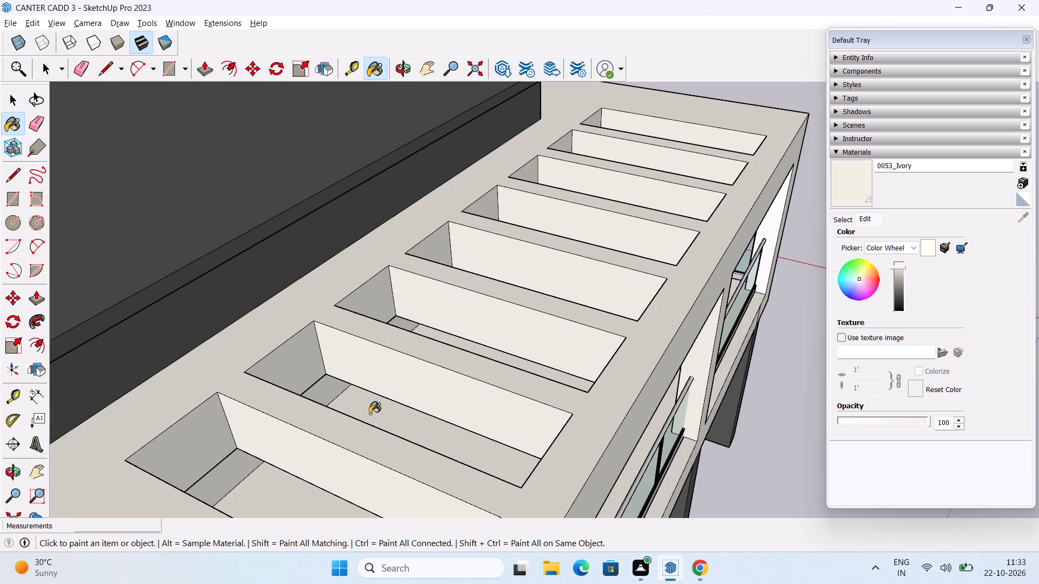
scroll(370, 414, down, 5)
middle_drag(562, 375, 17, 386)
middle_drag(556, 208, 331, 165)
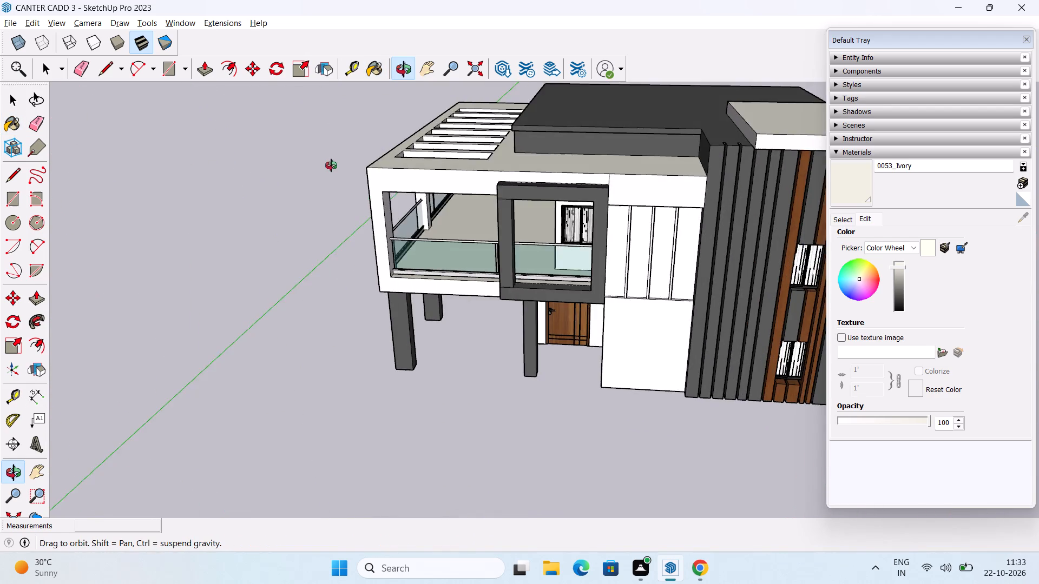
middle_drag(331, 165, 403, 203)
middle_drag(469, 150, 415, 343)
middle_drag(412, 346, 350, 311)
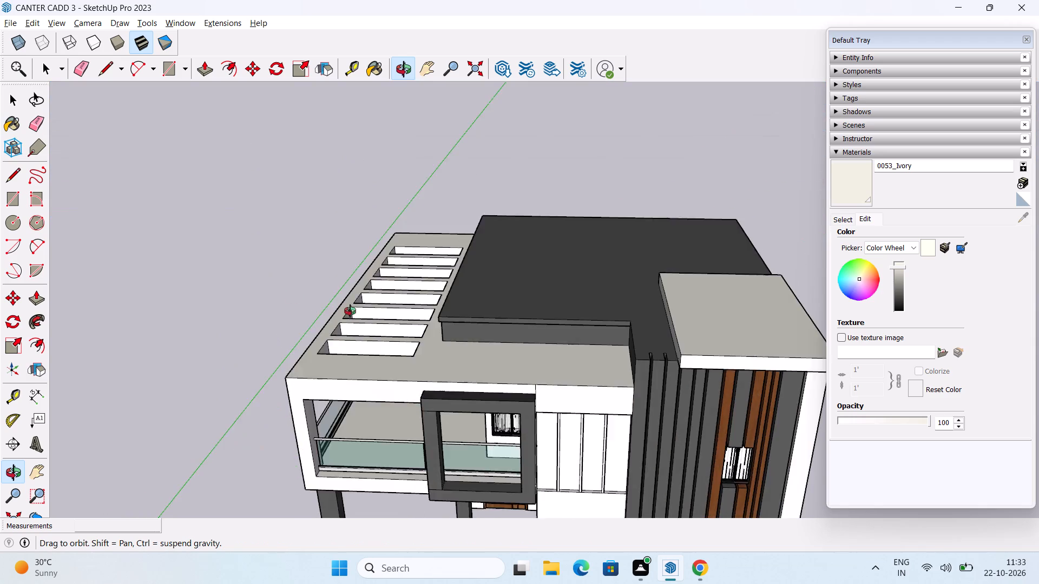
middle_drag(350, 311, 426, 335)
middle_drag(414, 360, 405, 273)
scroll(406, 252, up, 6)
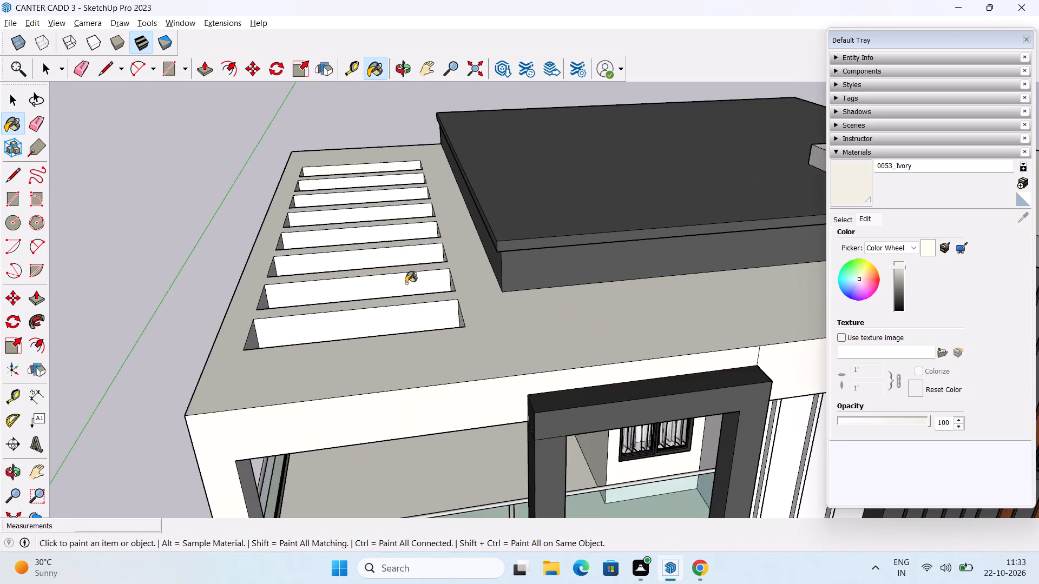
middle_drag(406, 283, 403, 322)
click(378, 355)
click(404, 298)
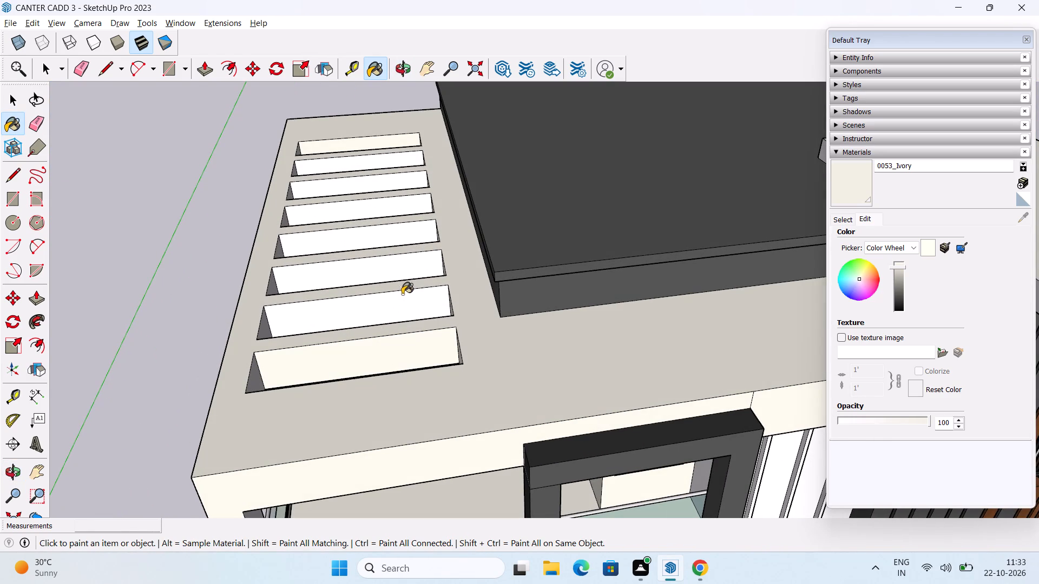
click(394, 264)
click(385, 235)
click(376, 207)
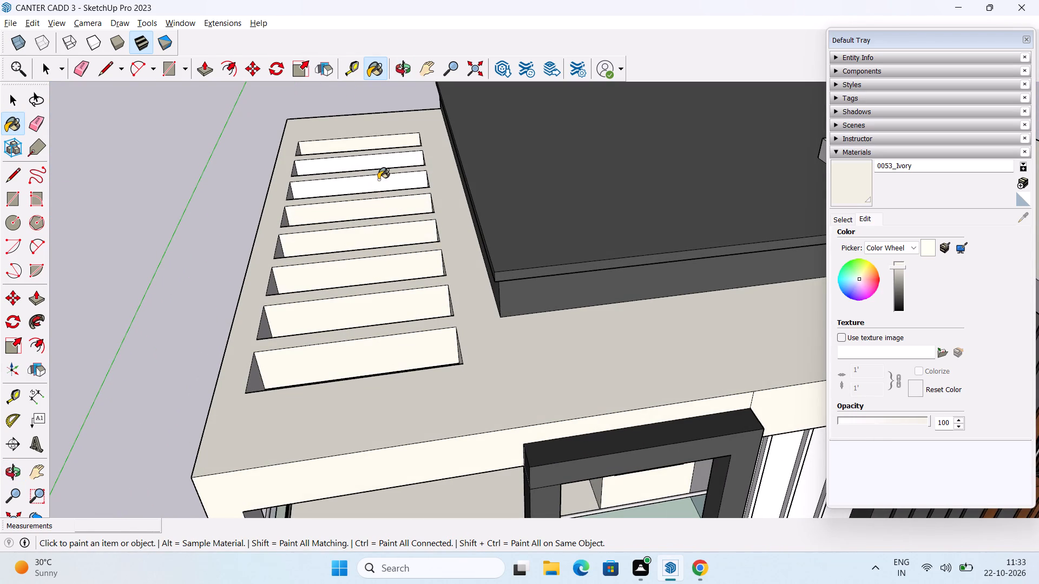
click(378, 182)
click(392, 158)
Paint the end faces on the outer edge side of all eight pergola roof openings with 0053_Ivory.
middle_drag(377, 173, 337, 154)
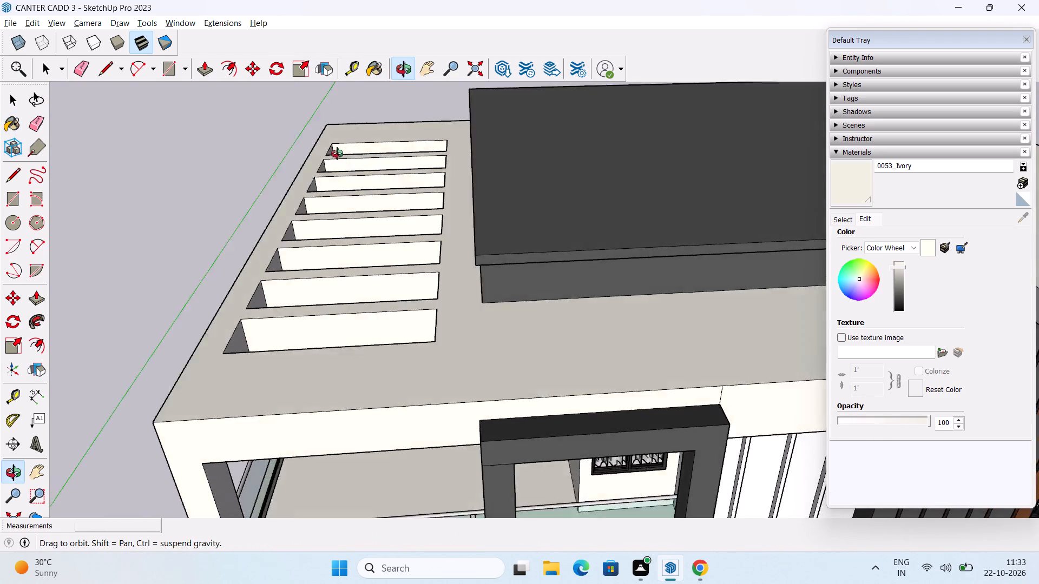
middle_drag(337, 154, 190, 164)
scroll(497, 145, up, 3)
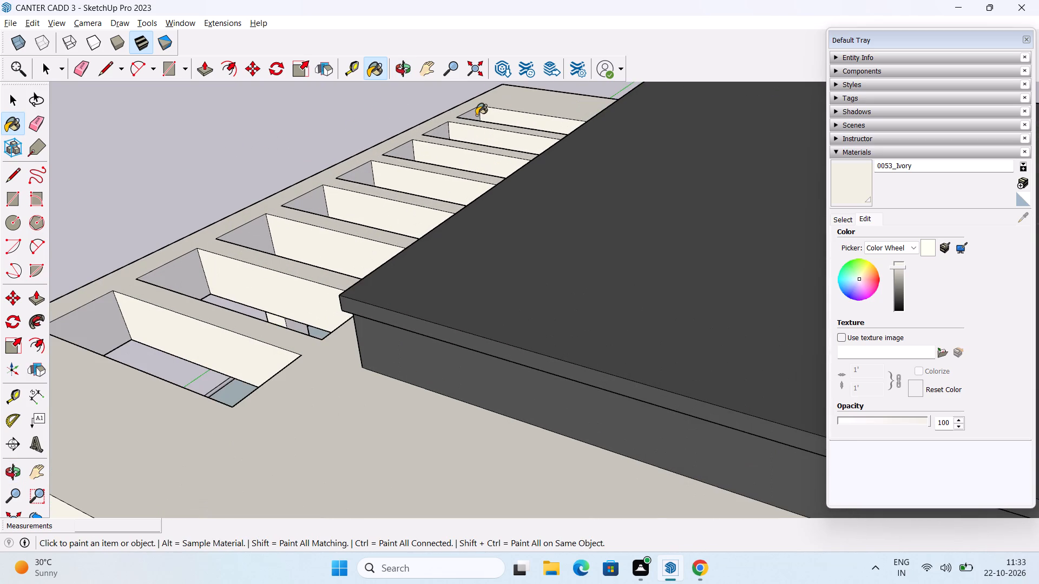
click(474, 114)
click(445, 133)
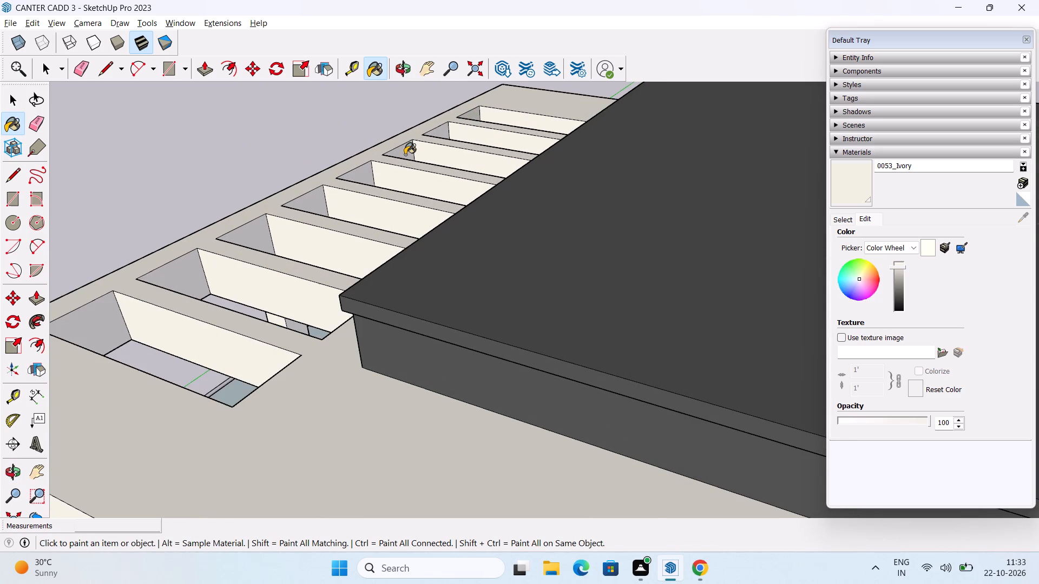
click(409, 151)
click(367, 178)
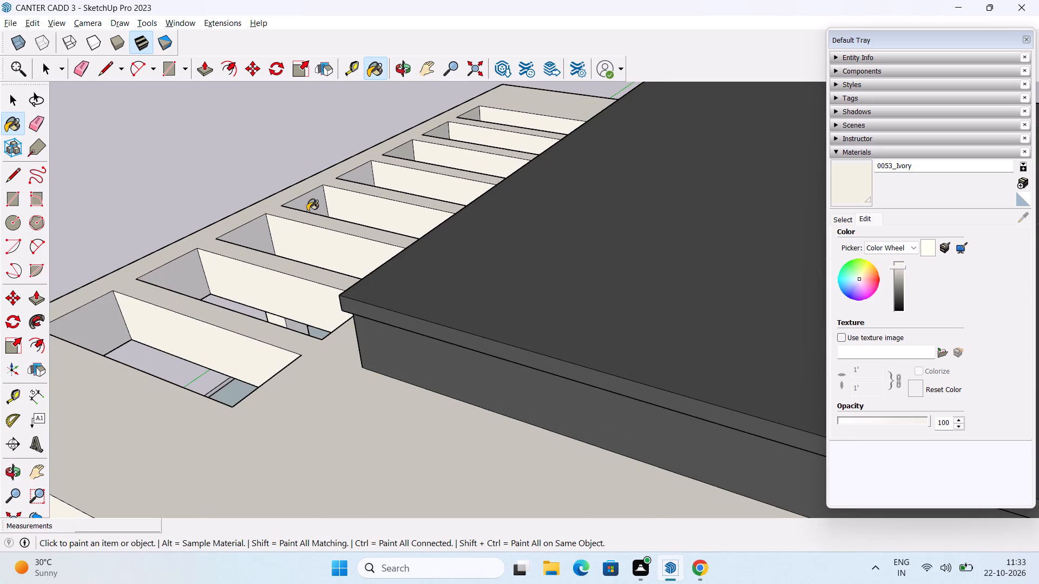
click(312, 202)
click(255, 235)
drag(176, 269, 187, 273)
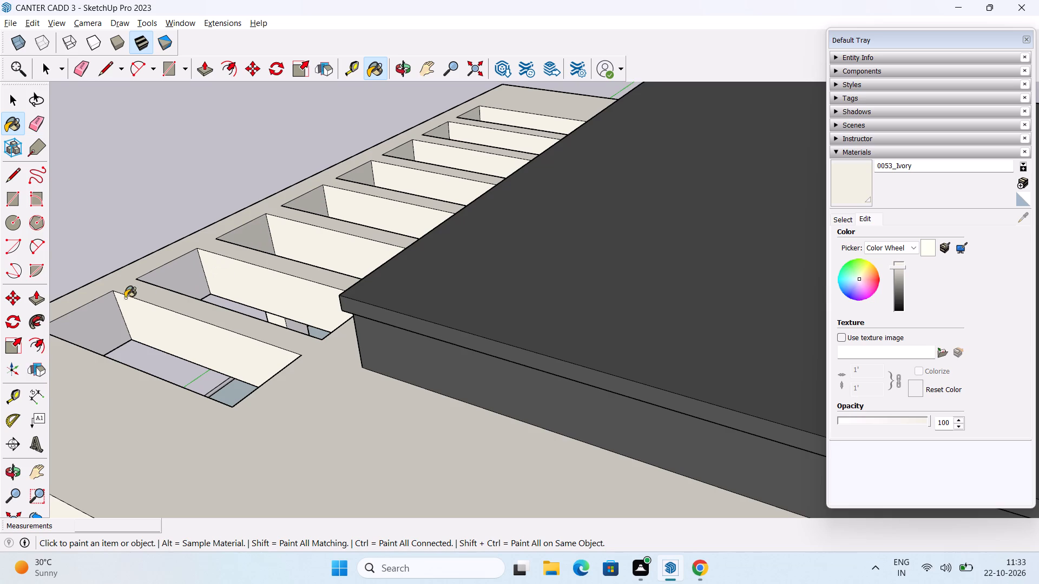
click(109, 308)
Apply 0053_Ivory from below to the pergola opening faces and the balcony ceiling beside them.
scroll(156, 310, down, 2)
middle_drag(172, 316, 277, 197)
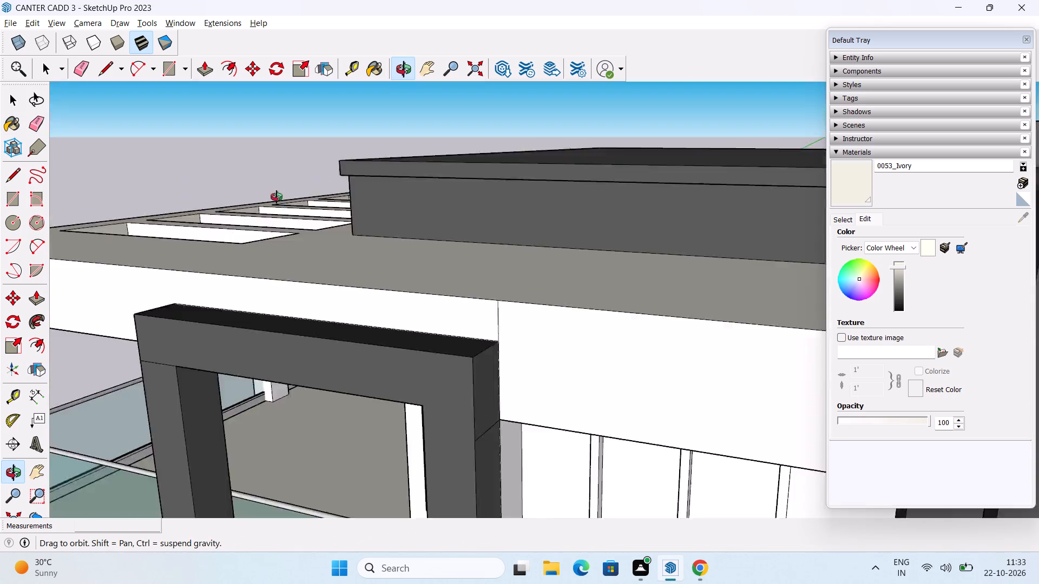
middle_drag(277, 197, 364, 106)
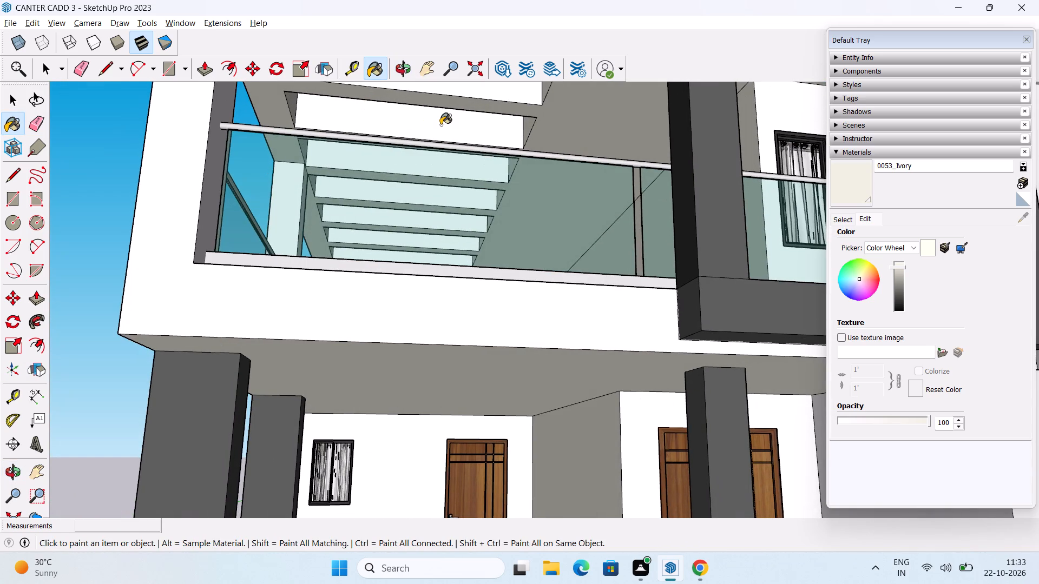
middle_drag(447, 125, 424, 193)
click(429, 154)
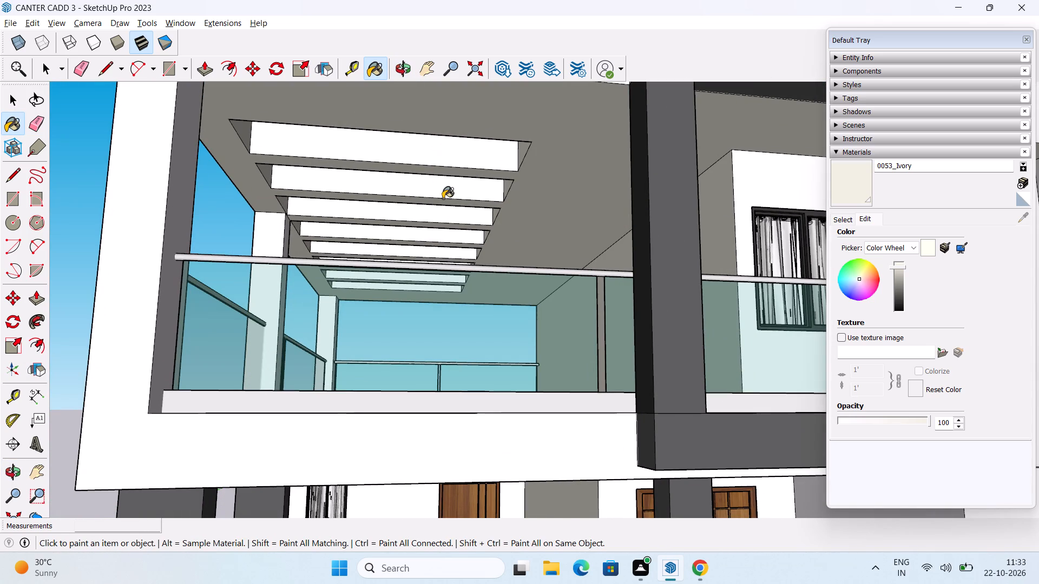
click(443, 192)
click(430, 216)
drag(430, 238, 430, 243)
click(430, 253)
middle_drag(433, 248, 438, 271)
click(530, 235)
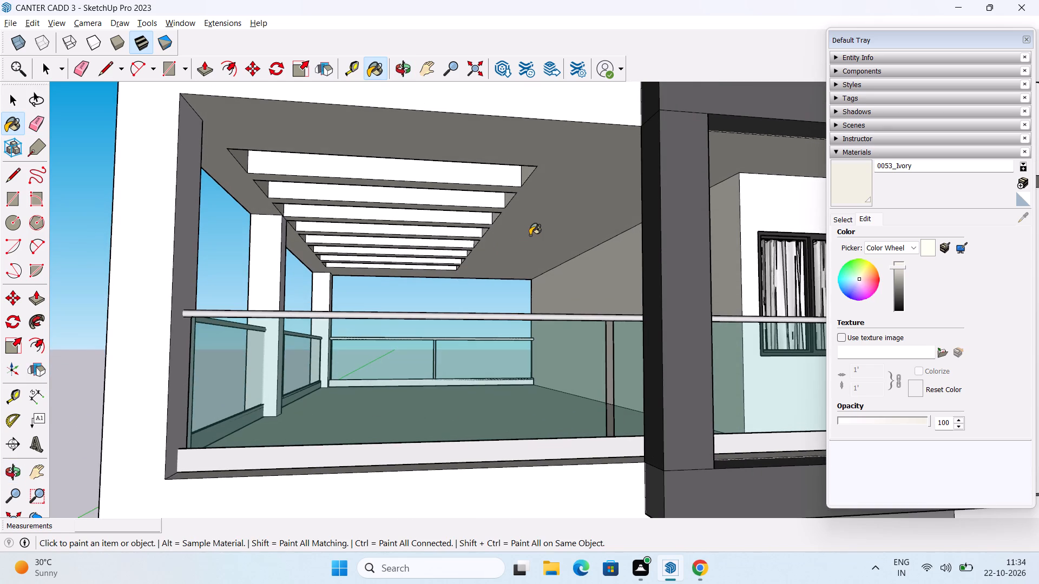
scroll(524, 235, down, 4)
middle_drag(353, 290, 596, 361)
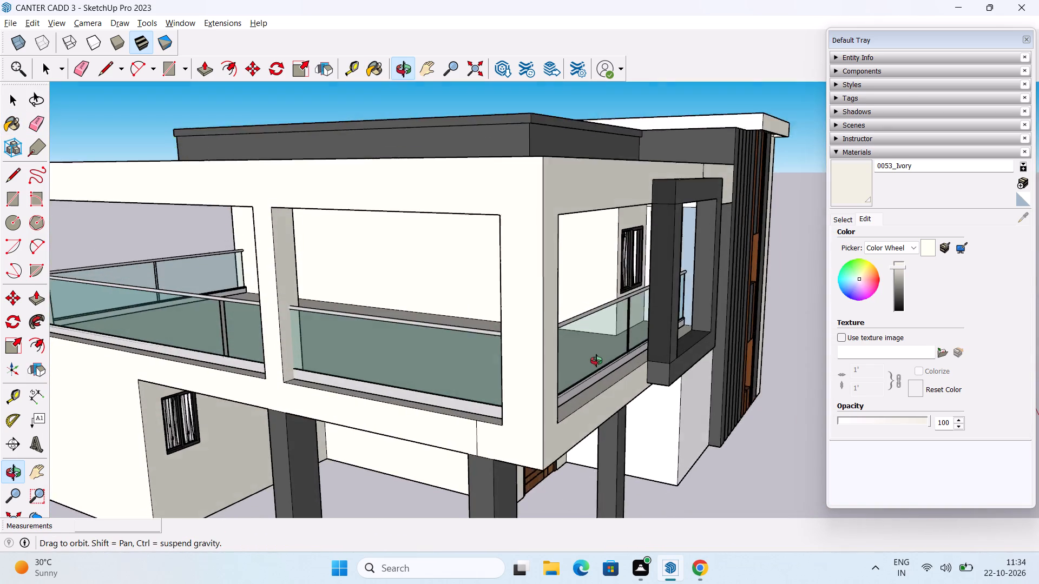
Paint the two adjoining side faces of the raised slab on the dark main roof with 0053_Ivory.
middle_drag(596, 361, 735, 341)
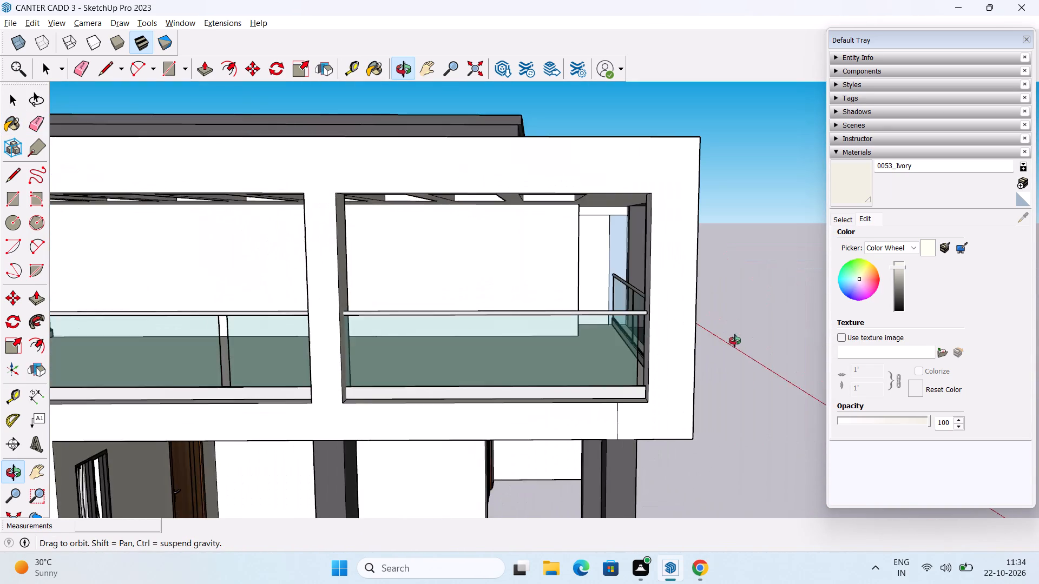
middle_drag(735, 341, 729, 341)
scroll(645, 344, down, 3)
middle_drag(457, 372, 611, 299)
middle_drag(469, 260, 740, 306)
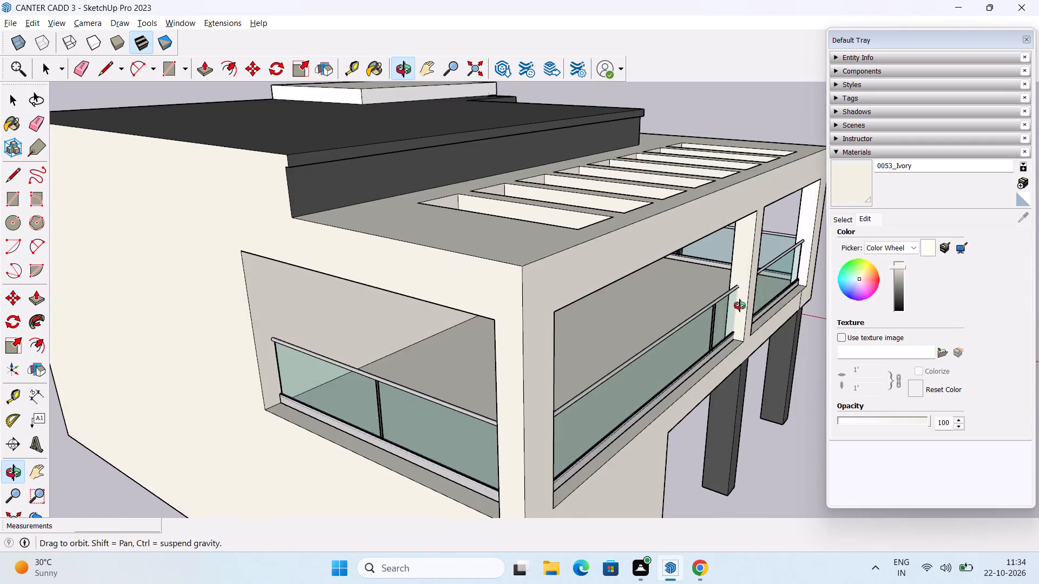
middle_drag(740, 306, 777, 250)
scroll(646, 263, down, 3)
middle_drag(641, 281, 656, 384)
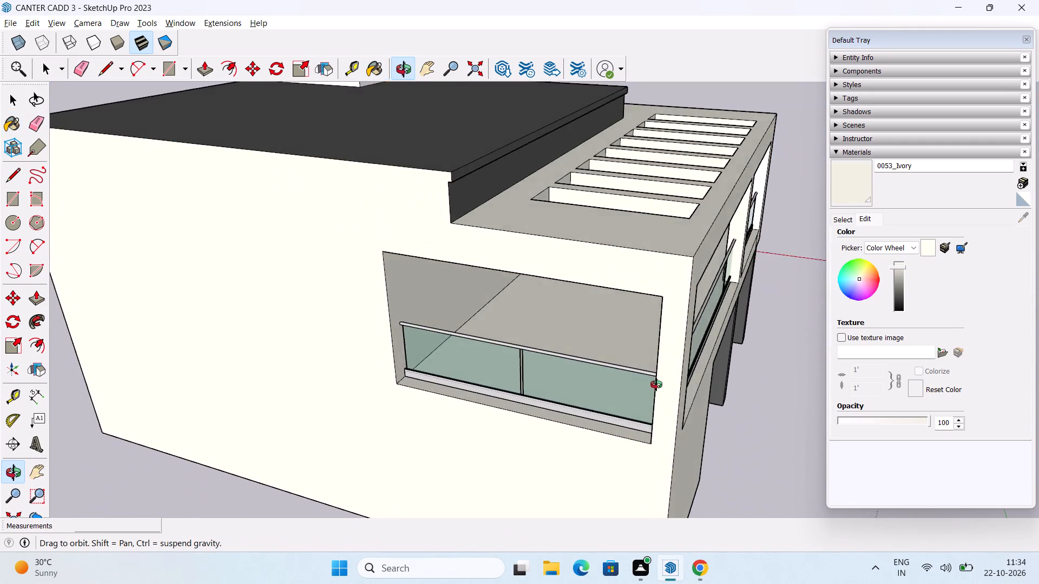
middle_drag(656, 384, 586, 353)
scroll(542, 186, down, 2)
scroll(420, 109, up, 4)
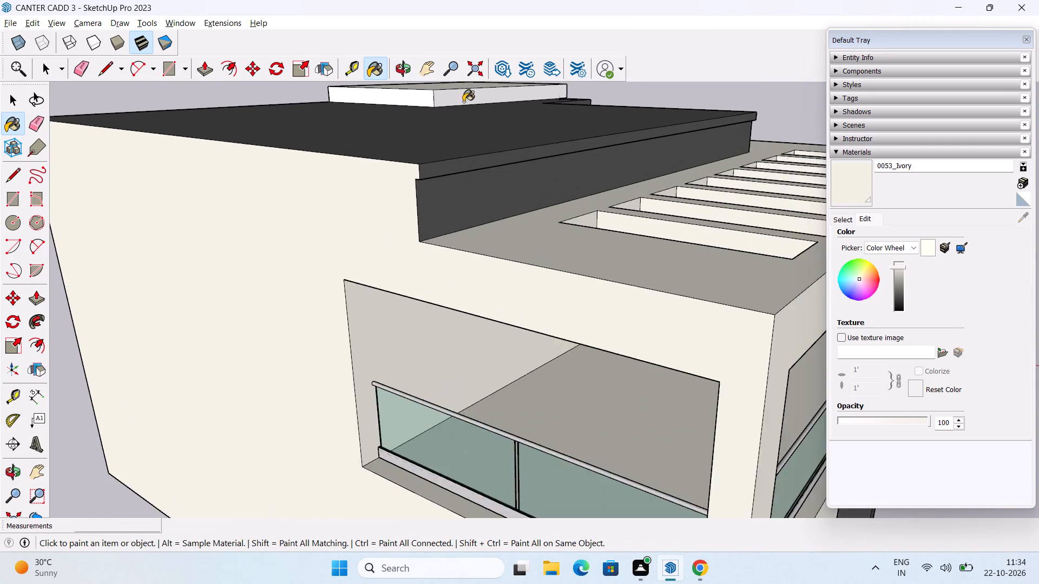
scroll(463, 102, up, 2)
middle_drag(463, 107, 462, 194)
click(451, 122)
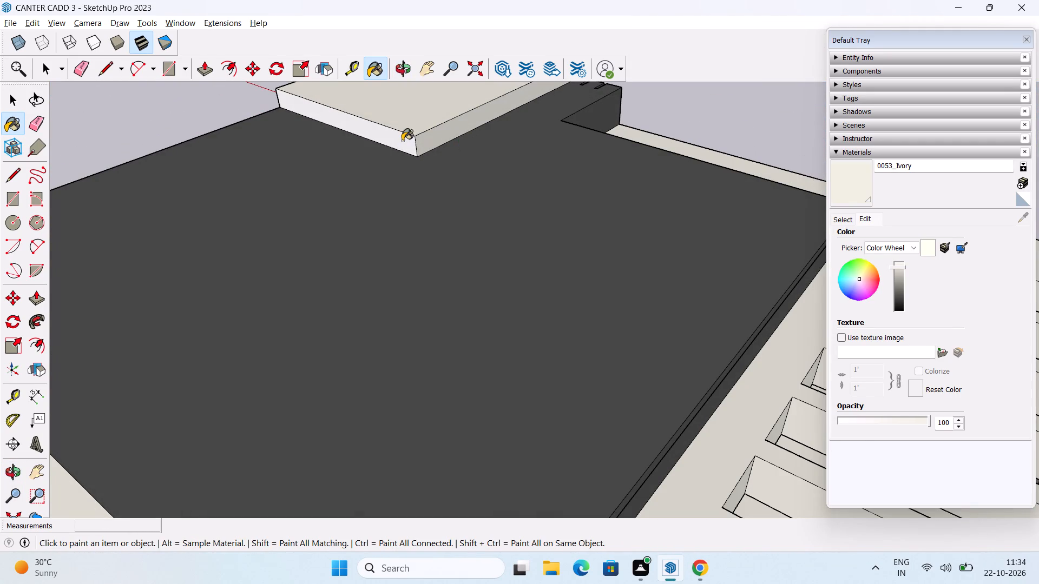
click(402, 141)
Examine the house exterior all around, including the raised roof slab, slatted tower facade, balcony and ground-floor walls, for unpainted surfaces.
scroll(402, 150, down, 3)
middle_drag(349, 203, 567, 230)
middle_drag(269, 234, 448, 224)
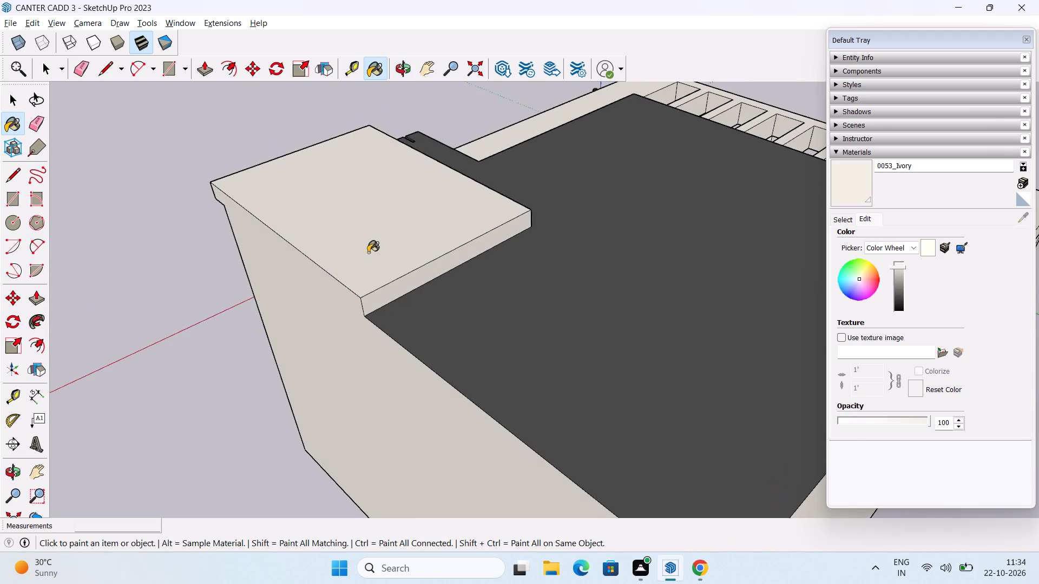
scroll(365, 253, down, 3)
middle_drag(318, 296, 526, 294)
middle_drag(307, 291, 559, 141)
middle_drag(561, 141, 488, 291)
middle_drag(509, 302, 544, 233)
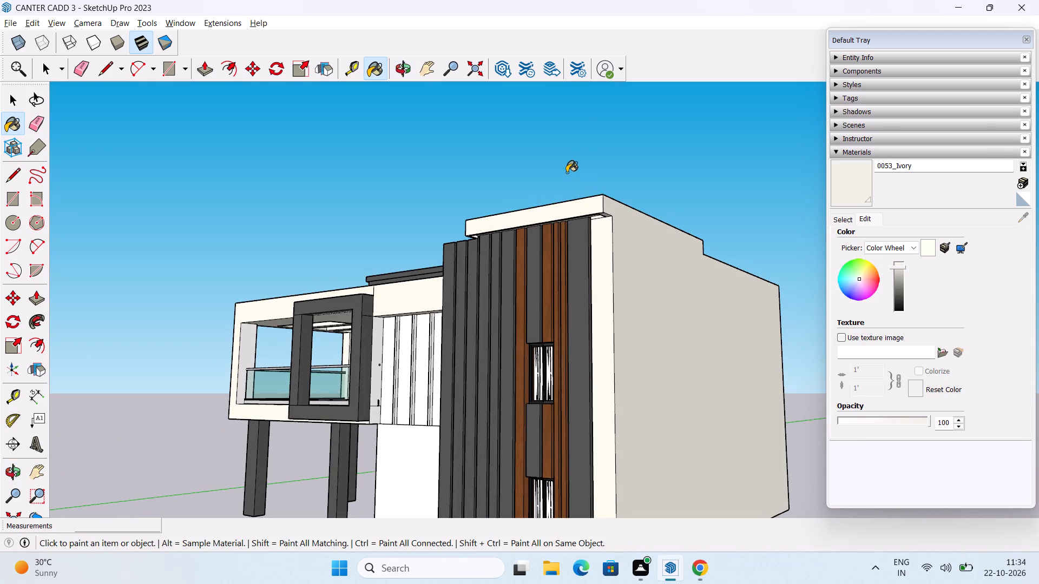
scroll(607, 266, up, 3)
scroll(602, 205, up, 3)
middle_drag(591, 264, 613, 118)
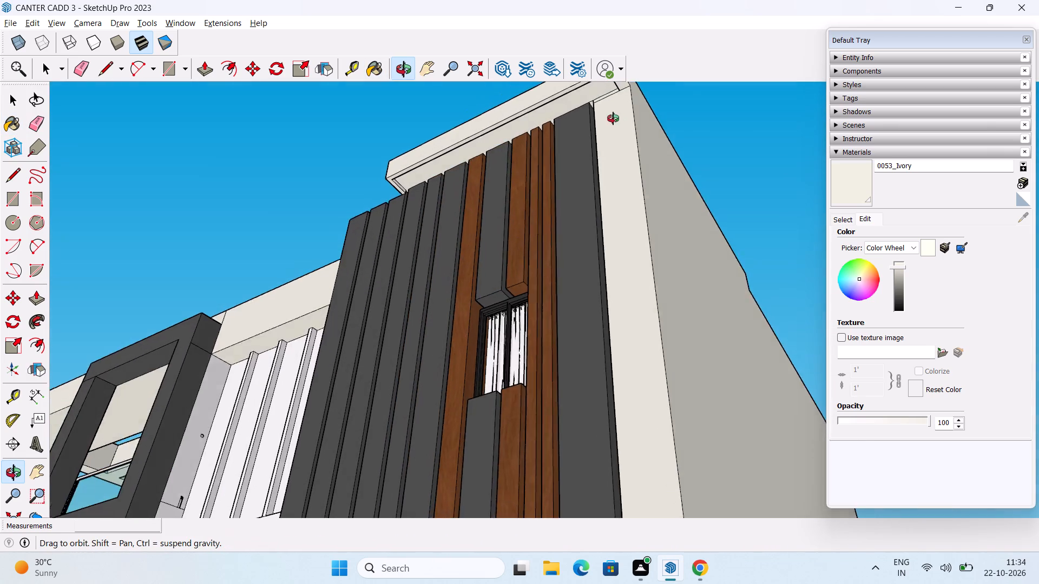
middle_drag(613, 118, 595, 118)
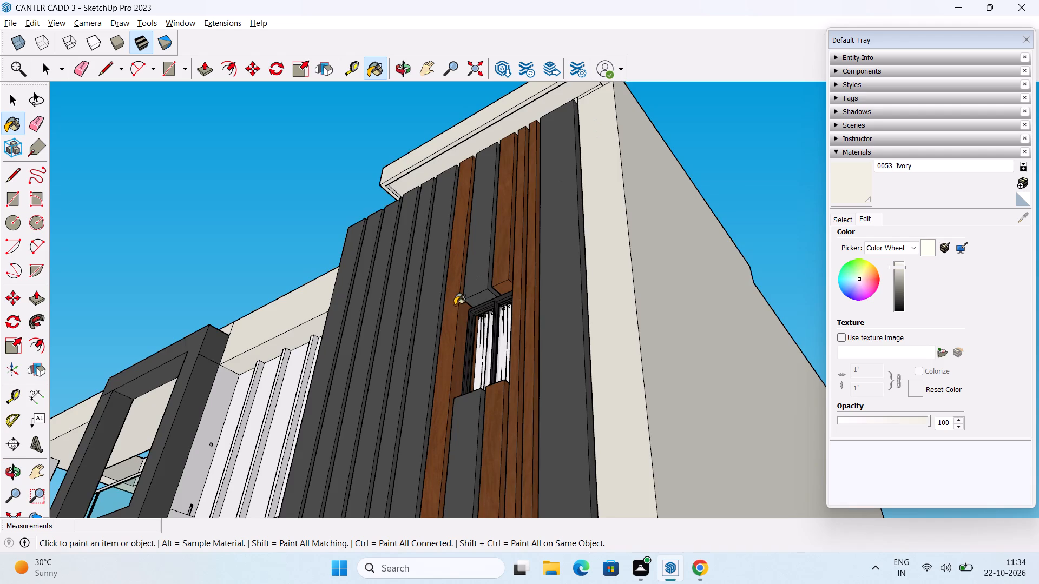
scroll(455, 305, down, 3)
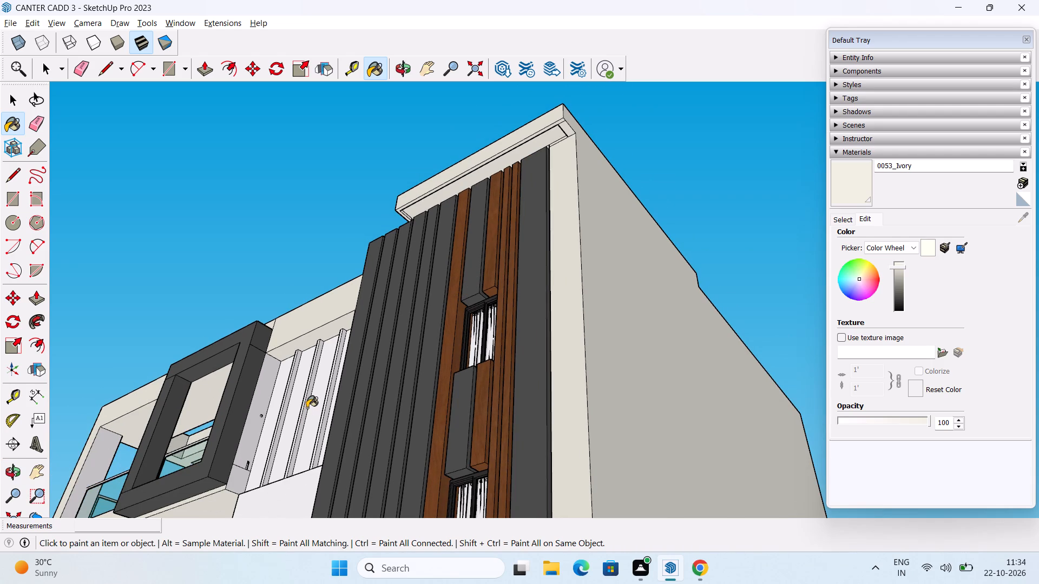
middle_drag(305, 408, 463, 466)
scroll(459, 446, down, 1)
shift+middle_drag(458, 453, 458, 405)
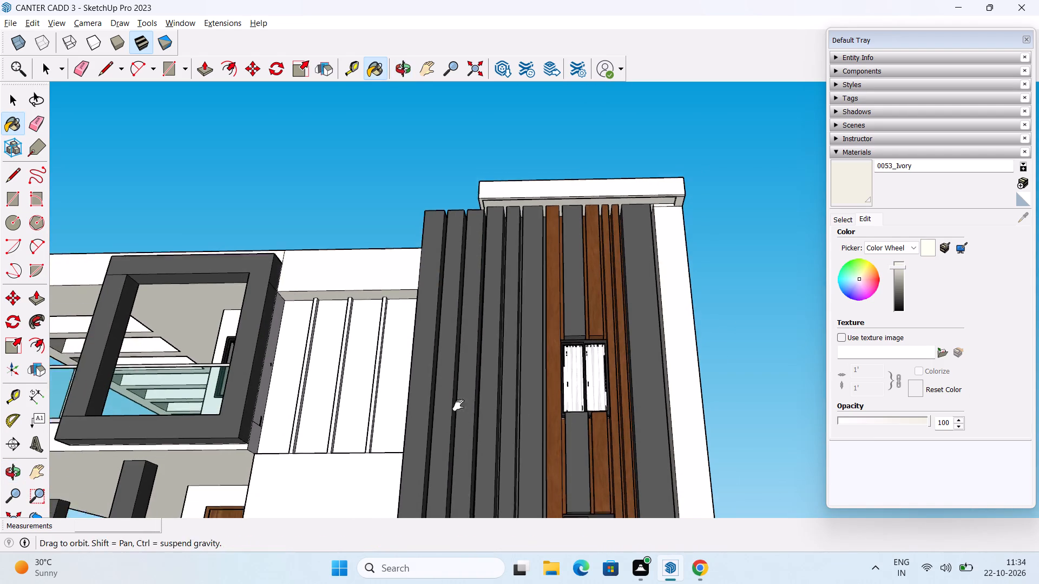
shift+middle_drag(458, 405, 454, 304)
scroll(466, 293, down, 3)
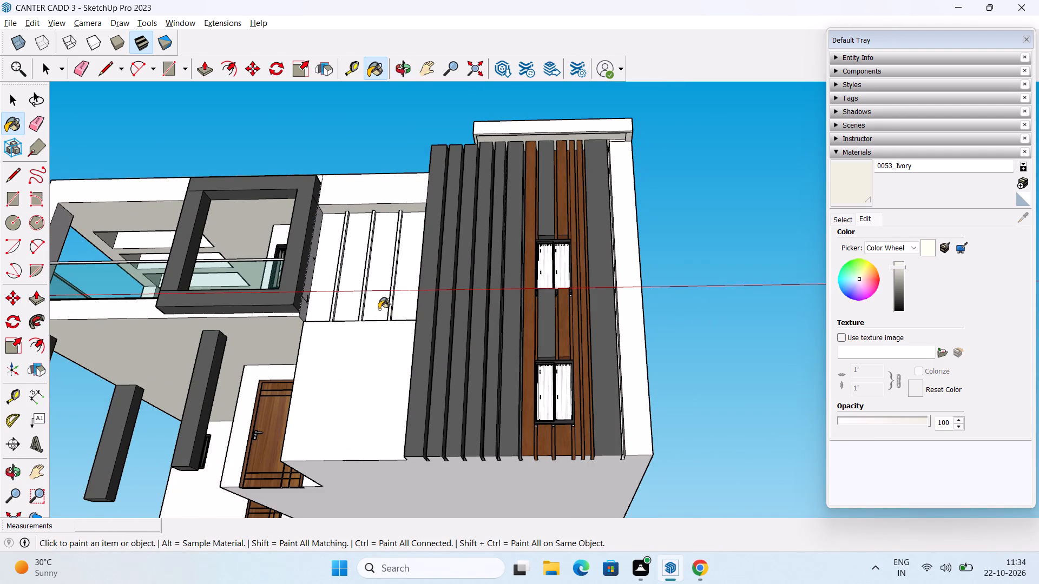
scroll(379, 308, down, 2)
middle_drag(273, 303, 504, 393)
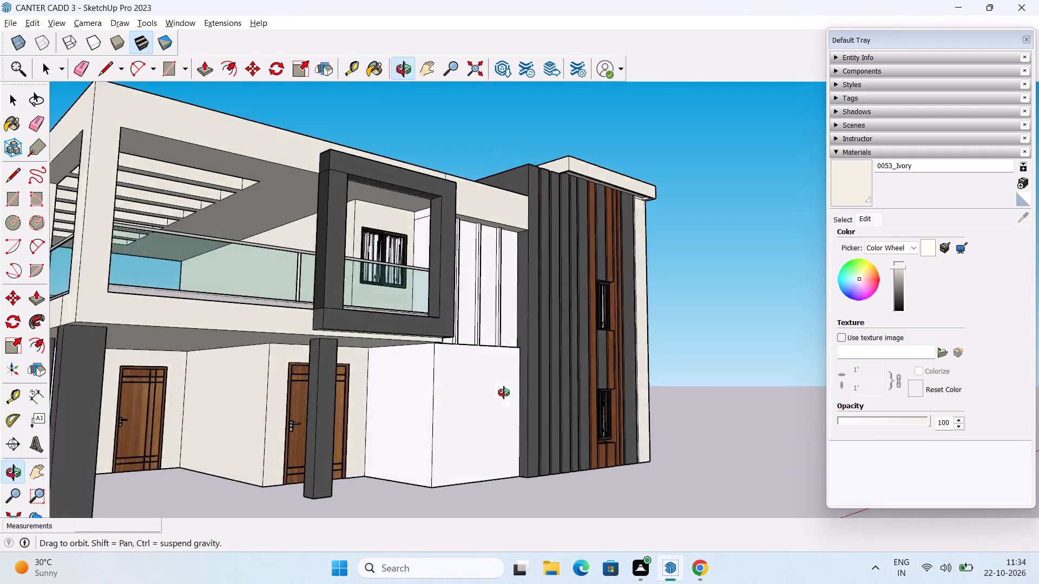
middle_drag(504, 393, 404, 393)
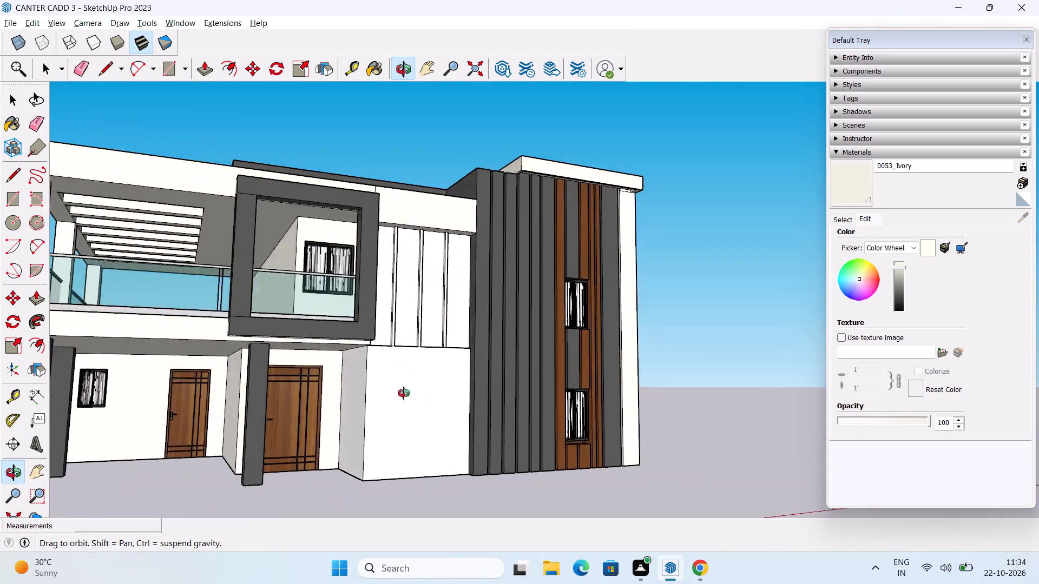
middle_drag(404, 393, 392, 441)
scroll(356, 413, down, 3)
middle_drag(387, 413, 297, 414)
middle_drag(370, 418, 350, 393)
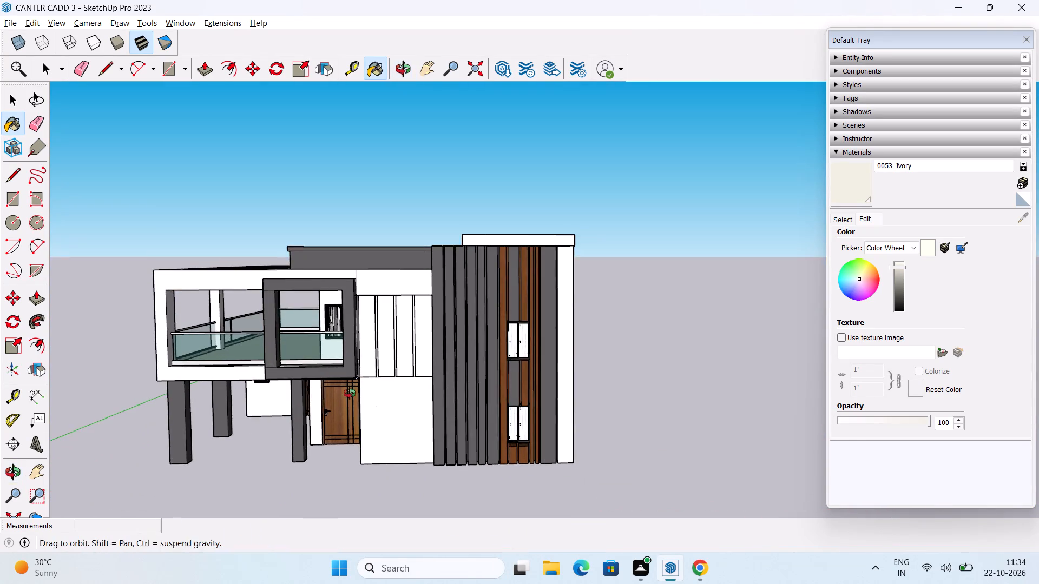
middle_drag(350, 393, 326, 313)
middle_drag(372, 336, 431, 433)
key(space)
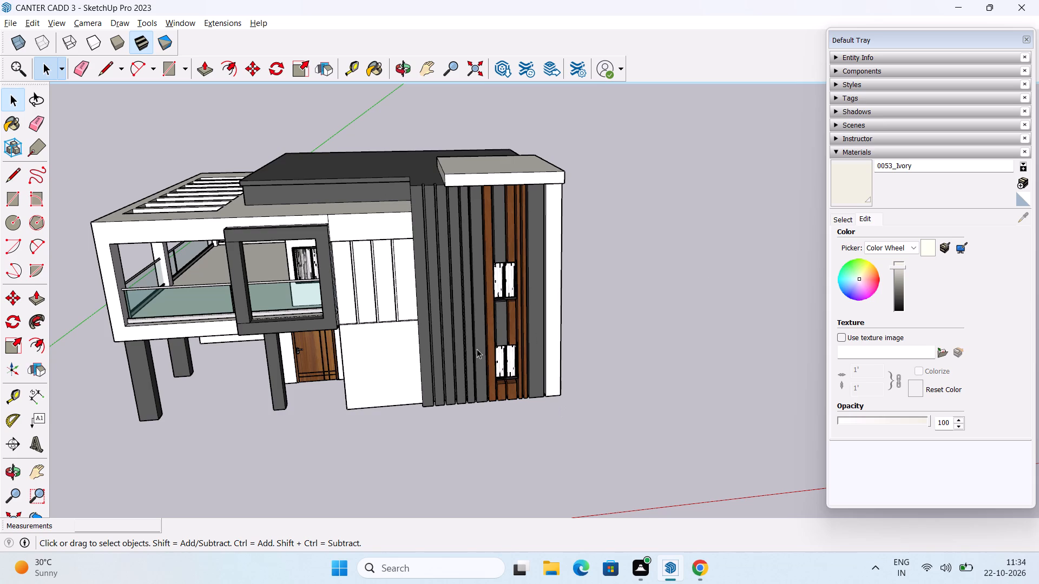
middle_drag(380, 322, 374, 317)
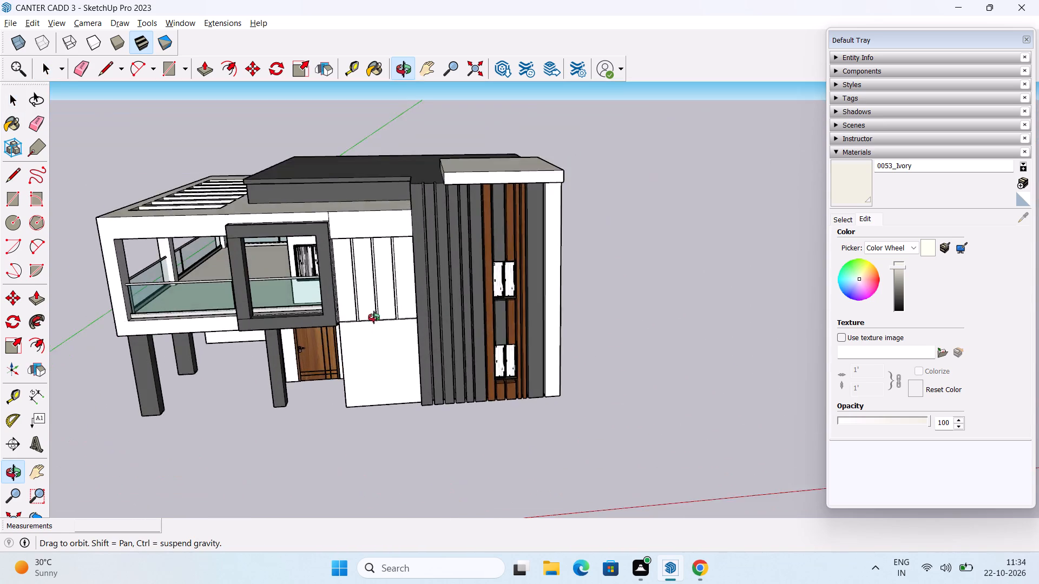
middle_drag(374, 317, 343, 329)
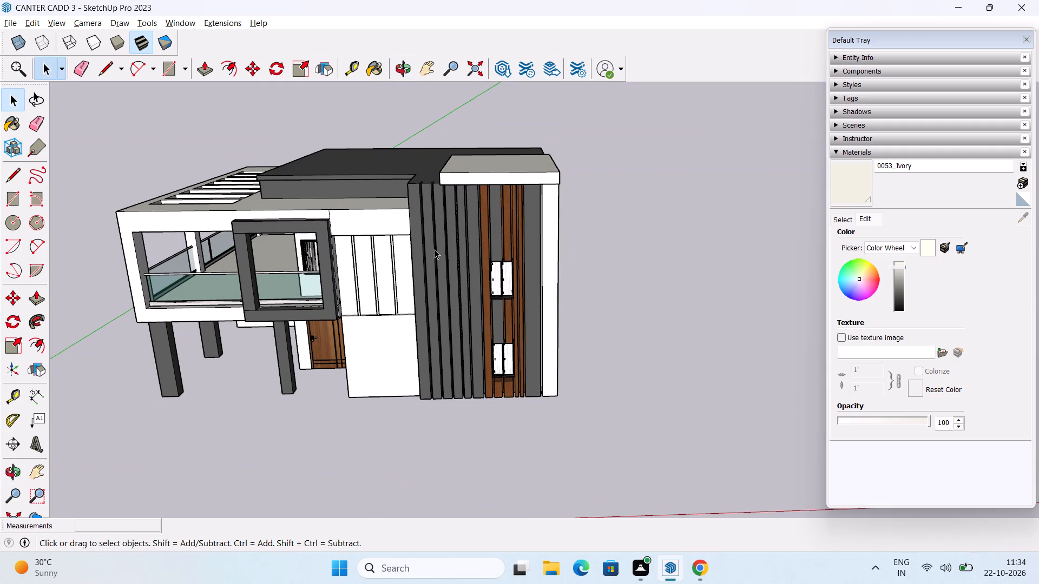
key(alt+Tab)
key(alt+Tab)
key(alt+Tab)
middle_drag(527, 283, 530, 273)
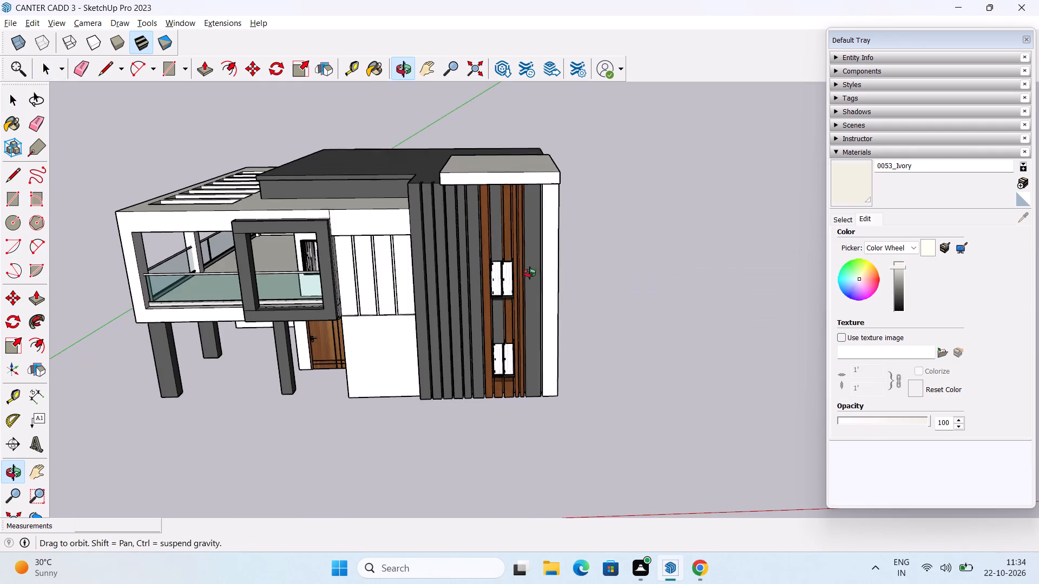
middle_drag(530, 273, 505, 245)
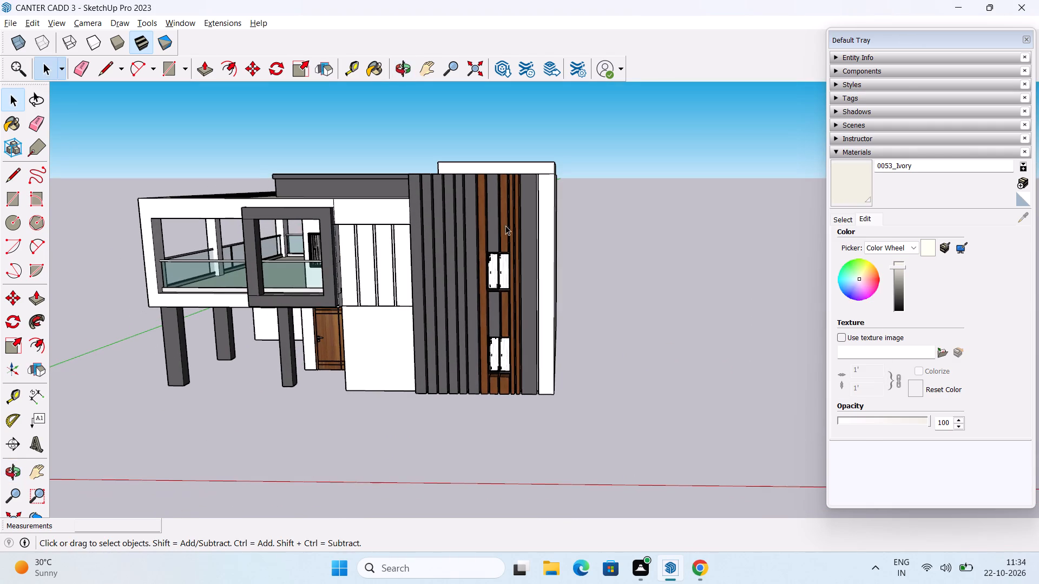
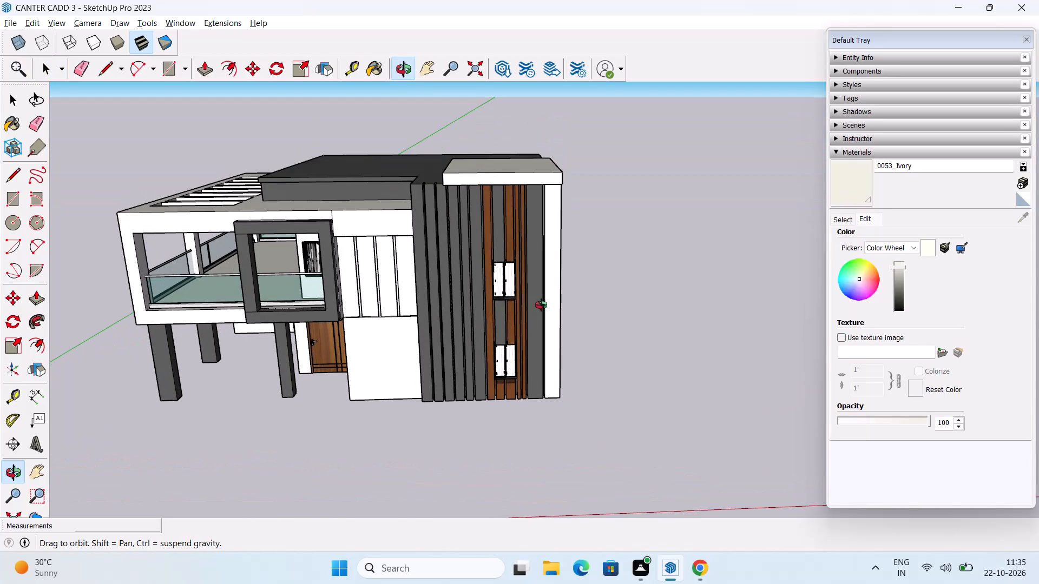
Examine the house front, underside and roof from several angles for surfaces still left unpainted.
middle_drag(497, 345, 610, 305)
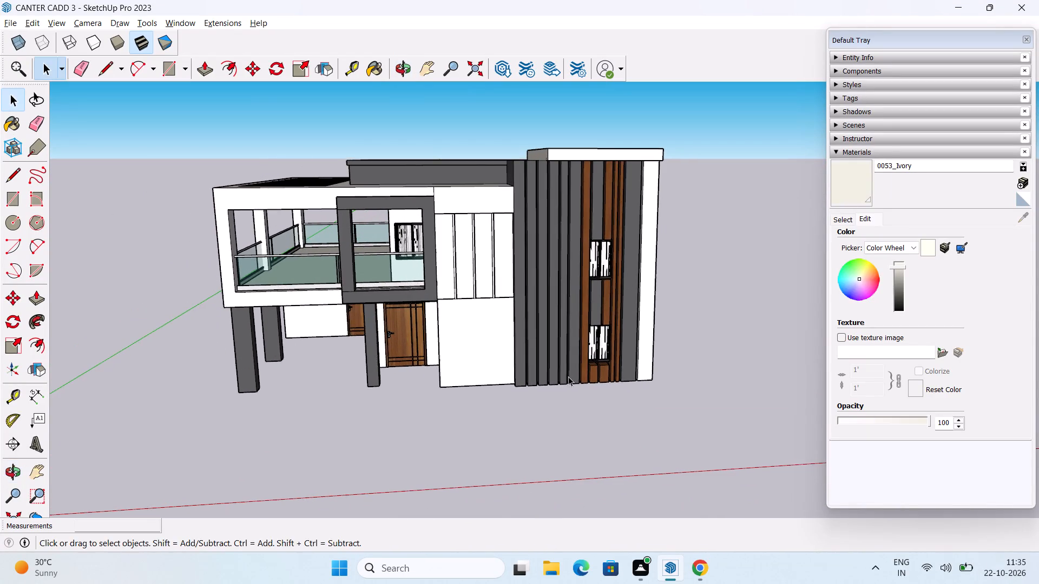
middle_drag(568, 376, 539, 189)
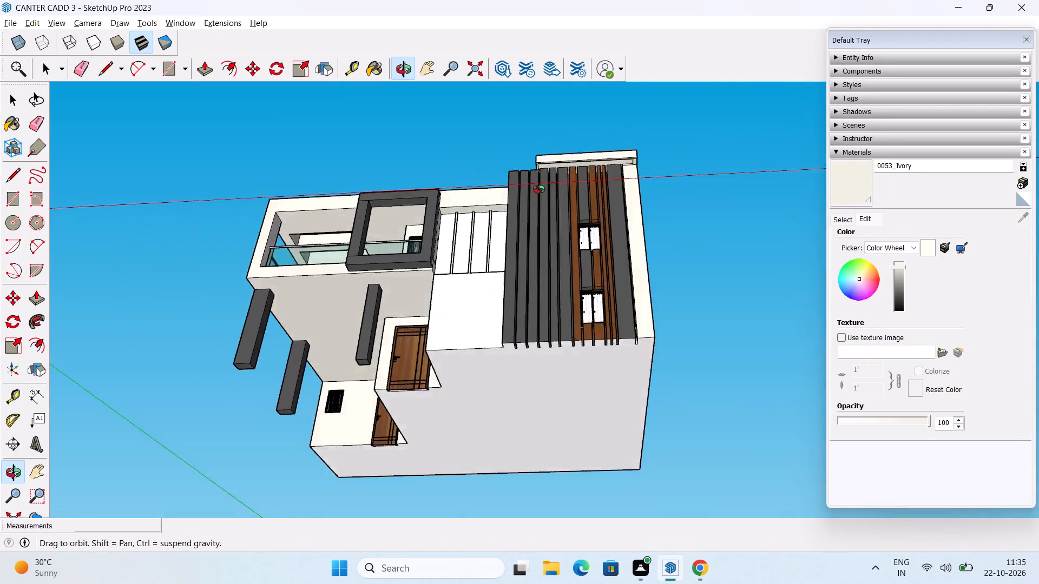
middle_drag(539, 189, 651, 412)
middle_drag(373, 432, 425, 446)
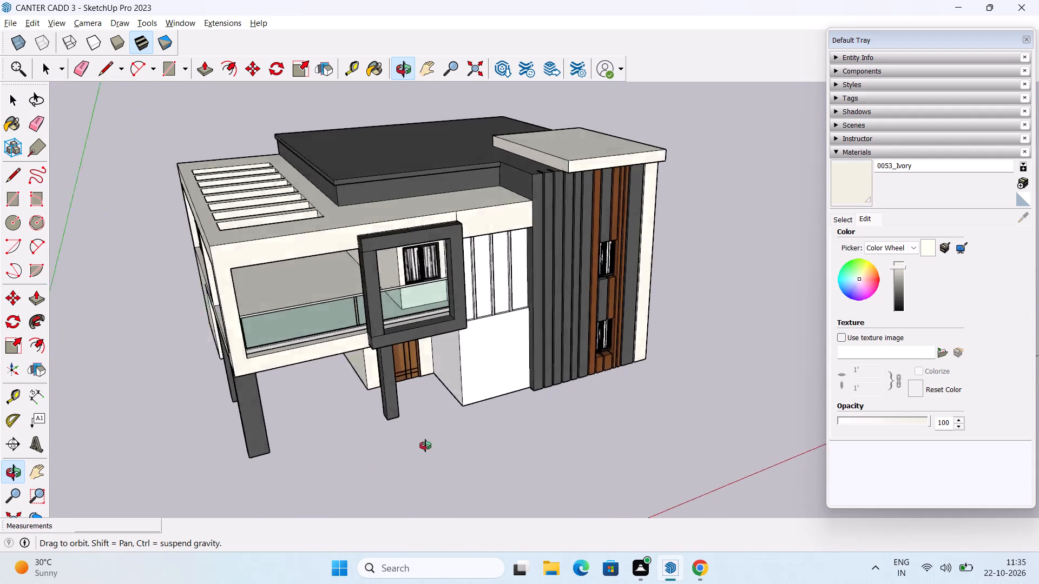
middle_drag(425, 446, 476, 250)
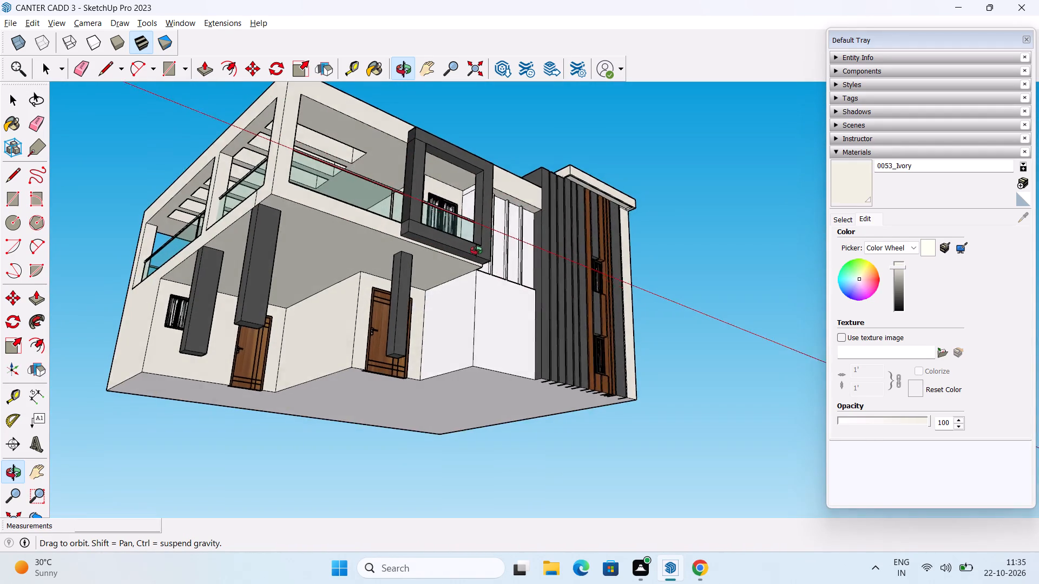
middle_drag(476, 250, 392, 367)
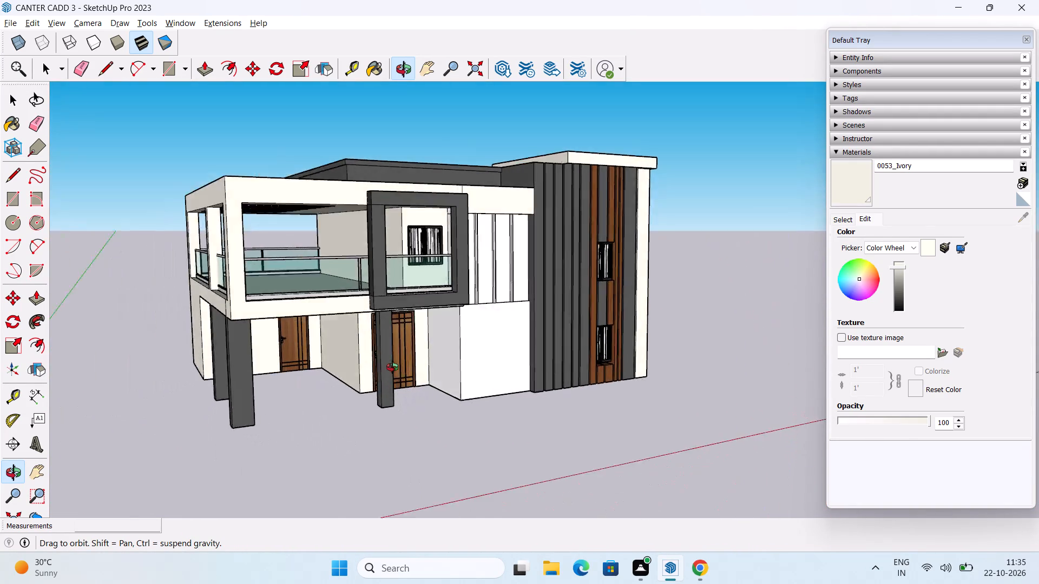
middle_drag(392, 367, 414, 408)
Paint the side wall of the balcony window recess and the strip above it, behind the dark square frame, with 0053_Ivory.
scroll(468, 215, up, 5)
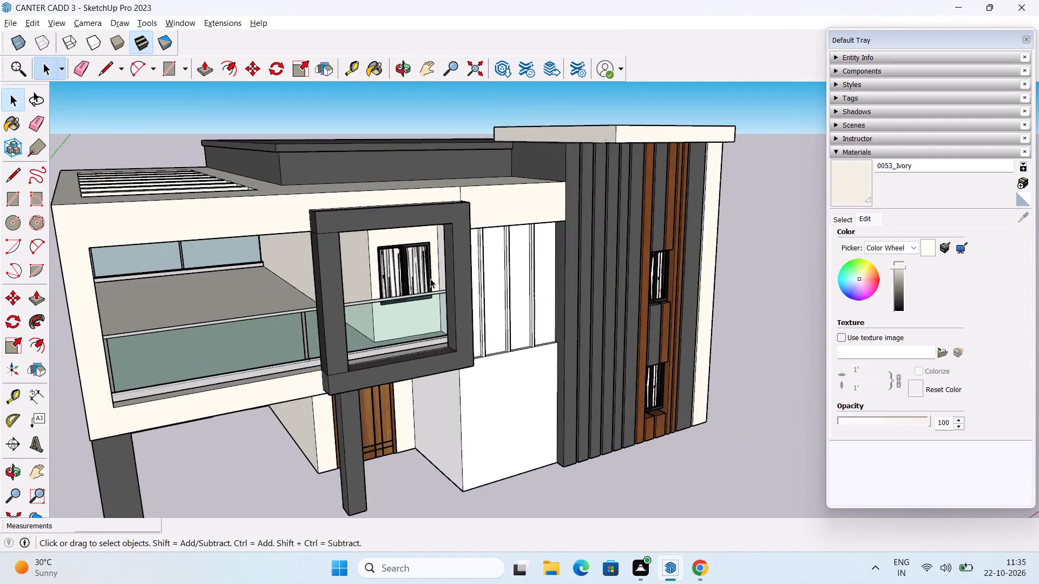
scroll(430, 278, up, 2)
middle_drag(440, 277, 516, 302)
click(856, 188)
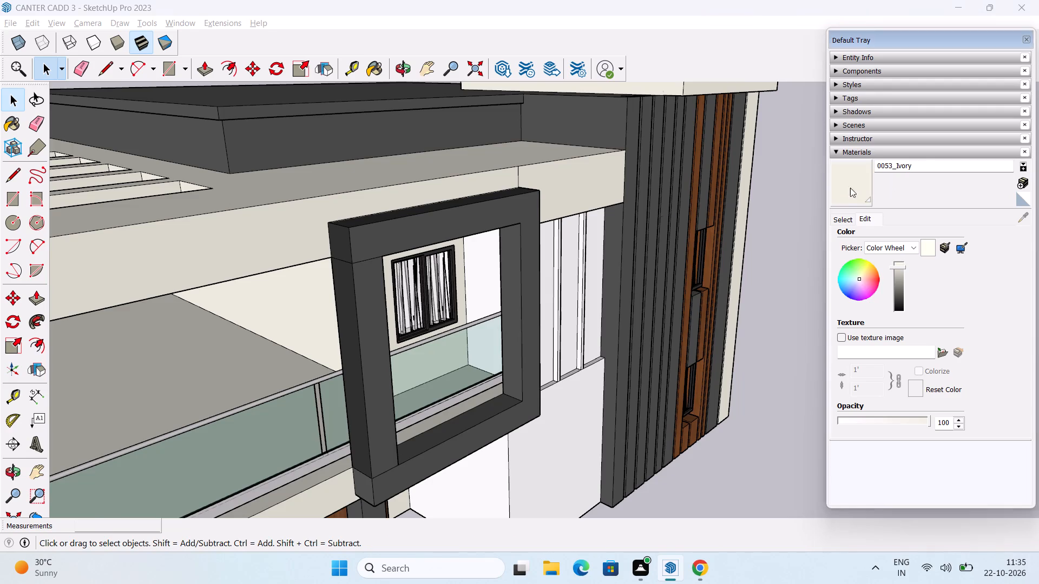
scroll(418, 253, up, 3)
drag(513, 293, 517, 302)
middle_drag(525, 336, 524, 248)
scroll(519, 124, up, 1)
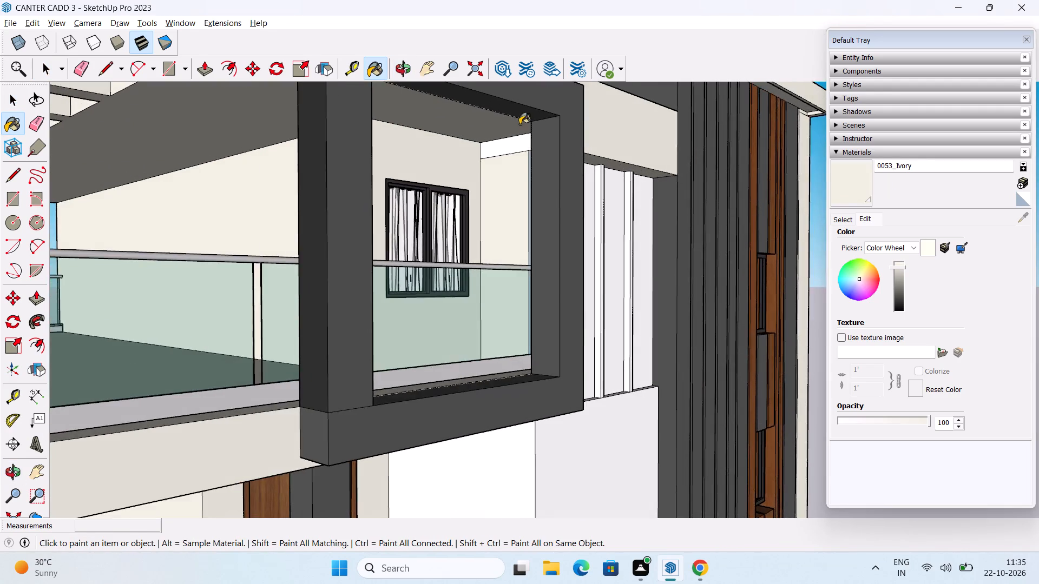
scroll(519, 124, up, 1)
click(524, 148)
middle_drag(512, 240, 668, 288)
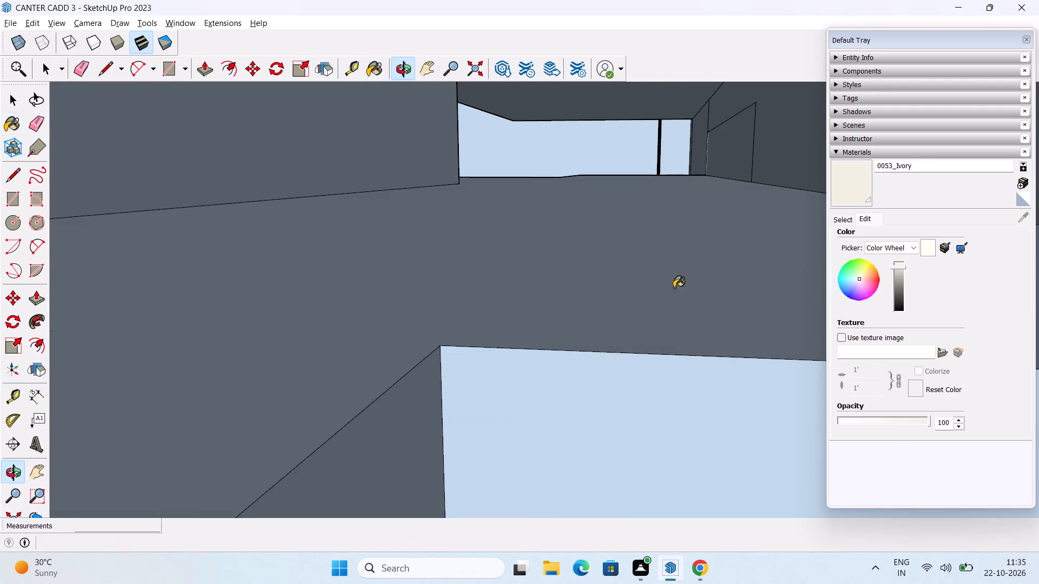
middle_drag(641, 271, 480, 261)
scroll(535, 237, down, 7)
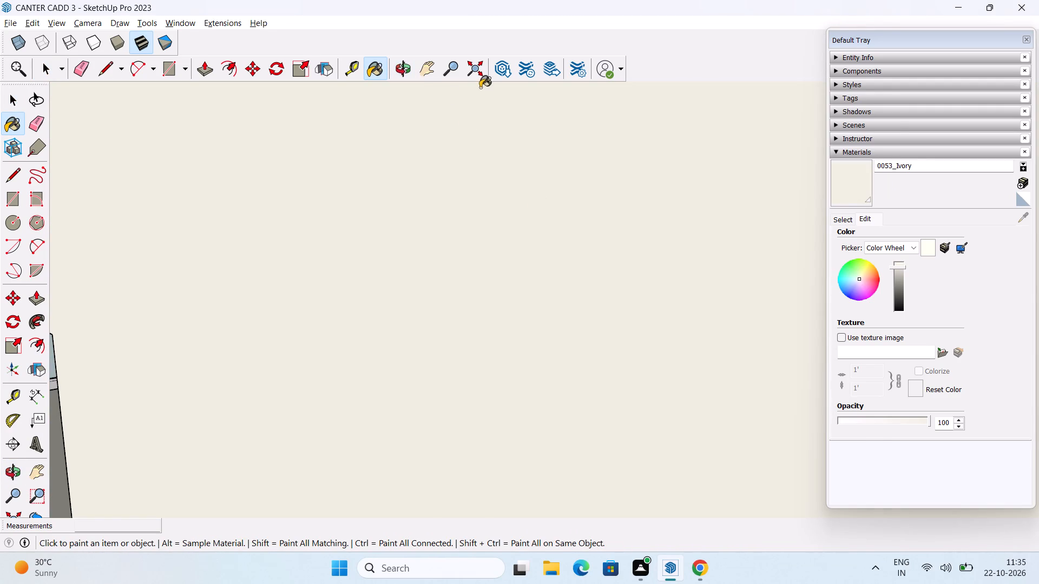
Paint the remaining narrow wall face at the railing's end, behind the dark square frame, with 0053_Ivory.
click(474, 74)
middle_drag(648, 318, 663, 368)
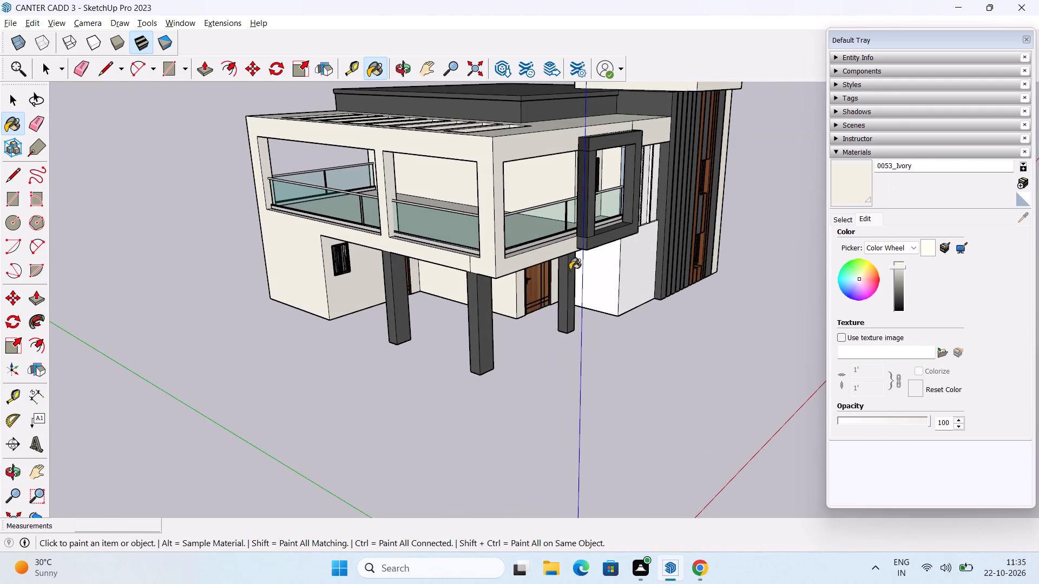
scroll(576, 239, up, 8)
middle_drag(517, 161, 636, 182)
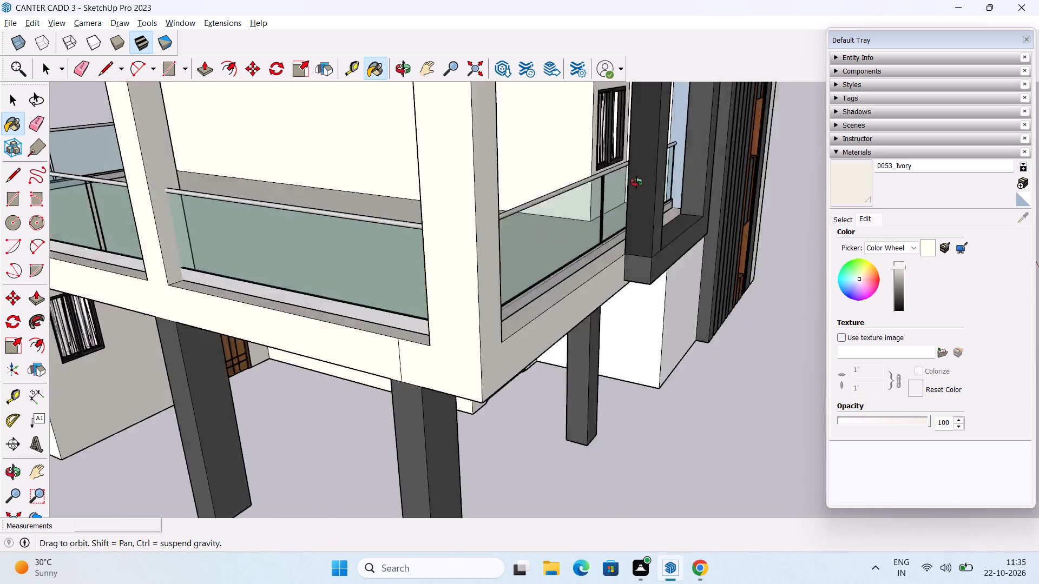
middle_drag(636, 182, 686, 182)
scroll(648, 122, up, 8)
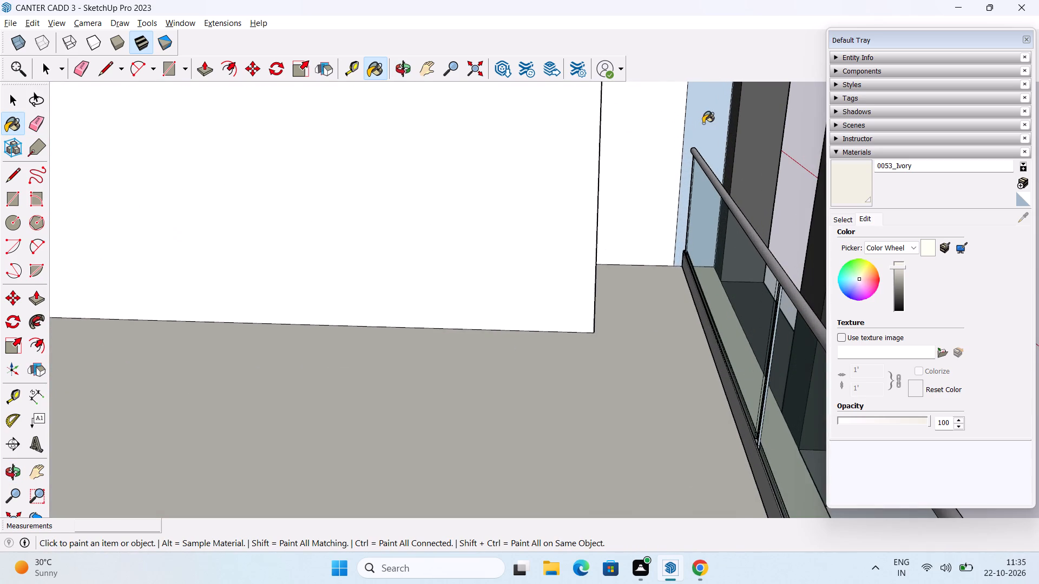
click(706, 123)
Examine the balcony recess, dark square frame and pergola roof from above and below for missed faces.
scroll(714, 165, down, 3)
middle_drag(722, 220, 596, 287)
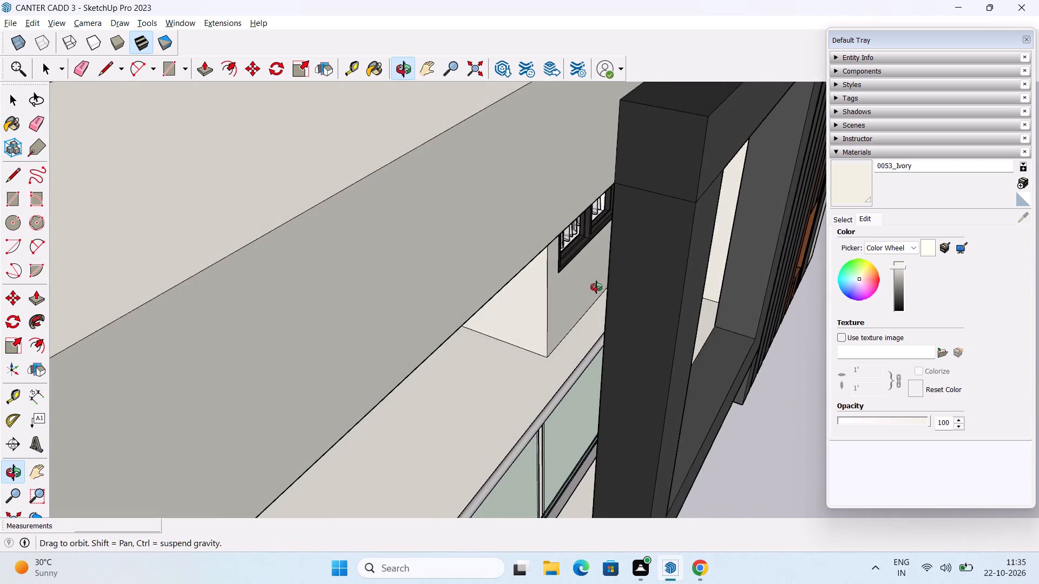
middle_drag(596, 287, 490, 282)
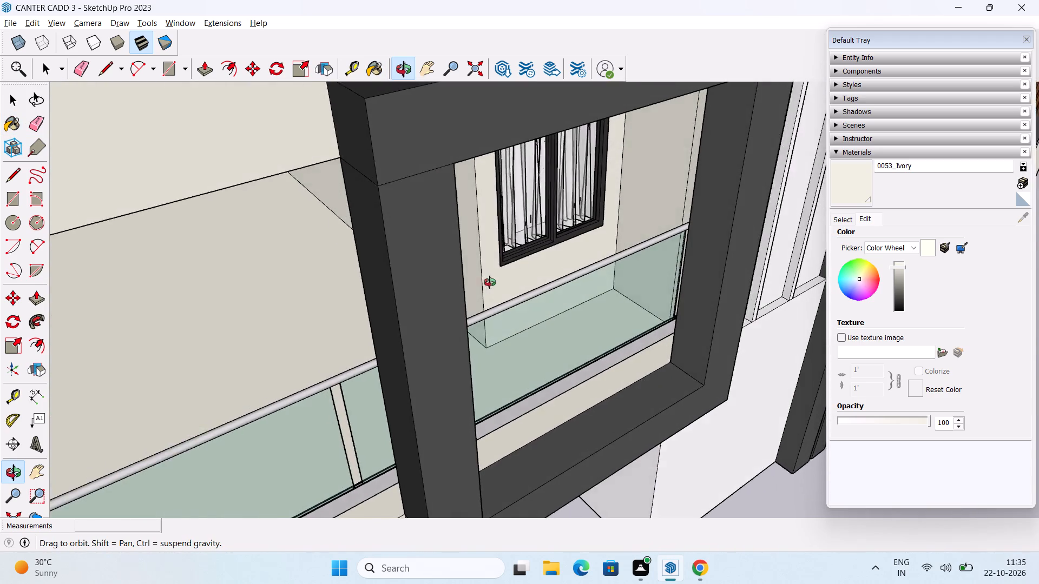
middle_drag(490, 282, 428, 269)
scroll(530, 243, down, 3)
middle_drag(581, 260, 415, 128)
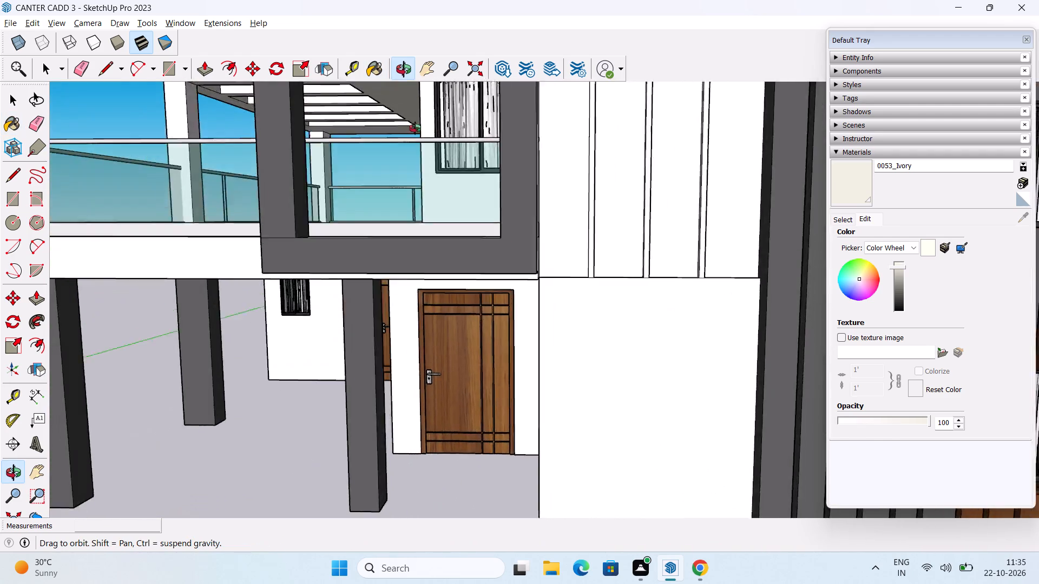
middle_drag(415, 128, 509, 318)
scroll(520, 307, down, 3)
middle_drag(474, 361, 547, 368)
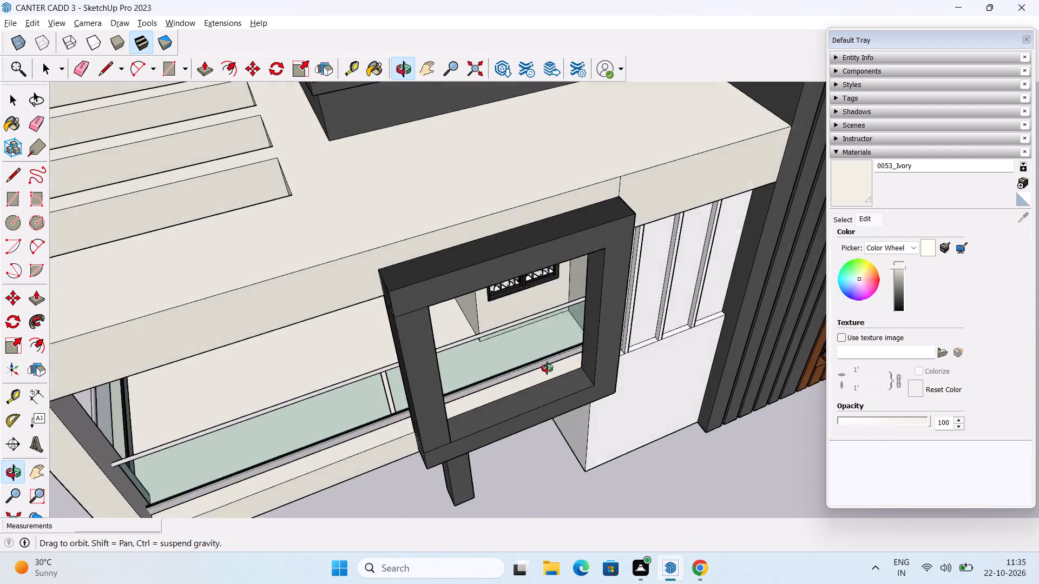
middle_drag(547, 368, 529, 289)
scroll(531, 271, down, 2)
shift+middle_drag(532, 355, 514, 217)
middle_drag(390, 242, 439, 316)
scroll(429, 320, up, 5)
scroll(535, 295, down, 4)
middle_drag(576, 357, 470, 298)
scroll(549, 308, down, 4)
middle_drag(509, 352, 570, 367)
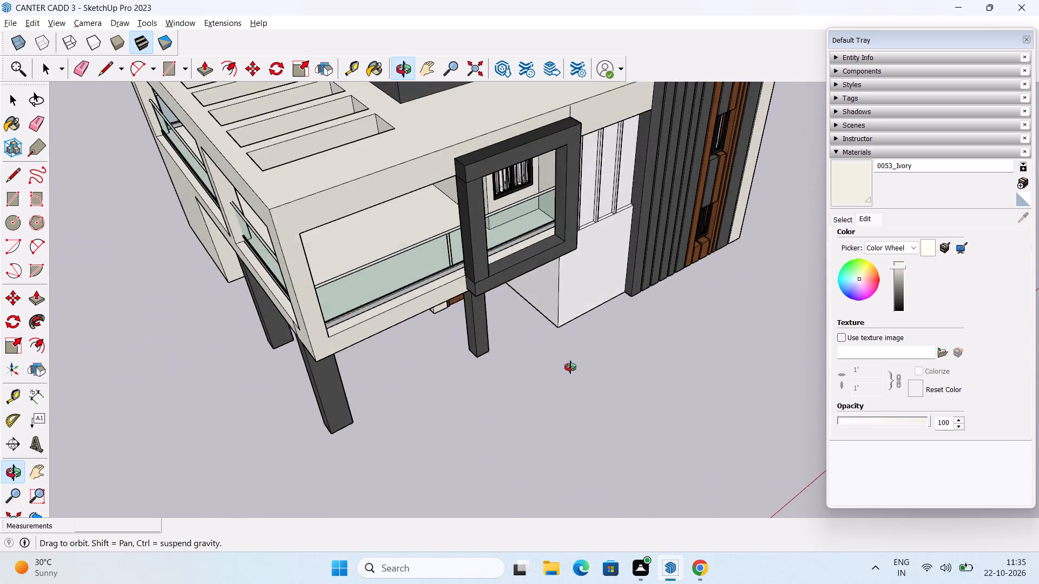
middle_drag(570, 367, 561, 325)
Examine the overall house from the front, above and both sides to check the ivory finish.
scroll(528, 276, down, 6)
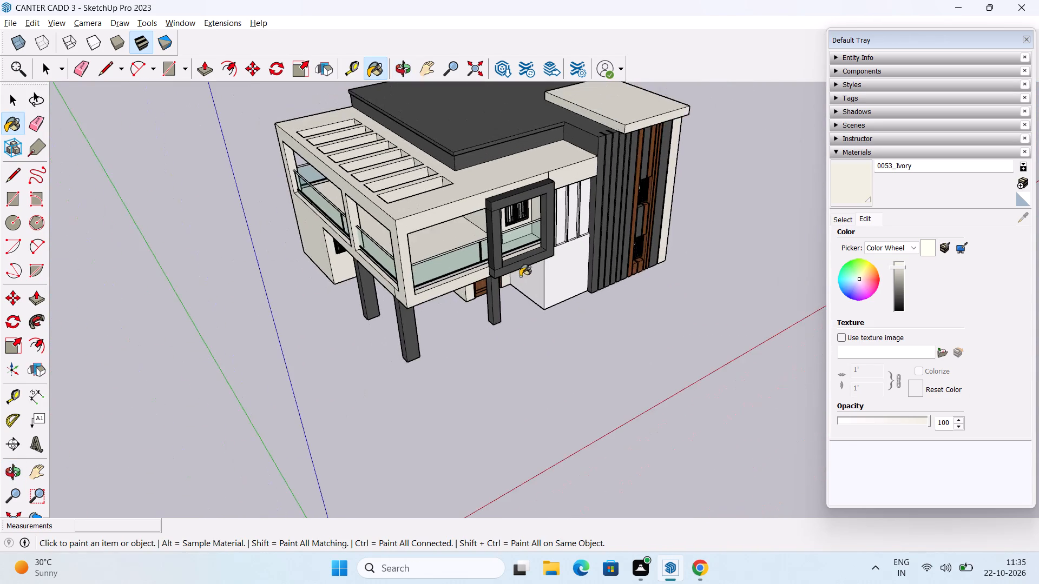
shift+middle_drag(536, 277, 527, 360)
middle_drag(557, 370, 542, 341)
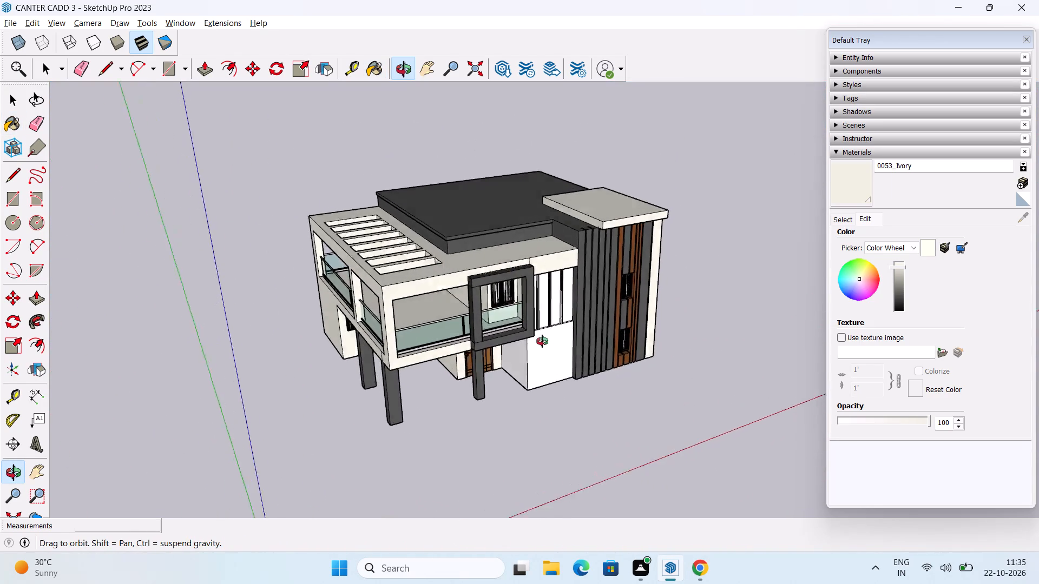
middle_drag(542, 341, 463, 260)
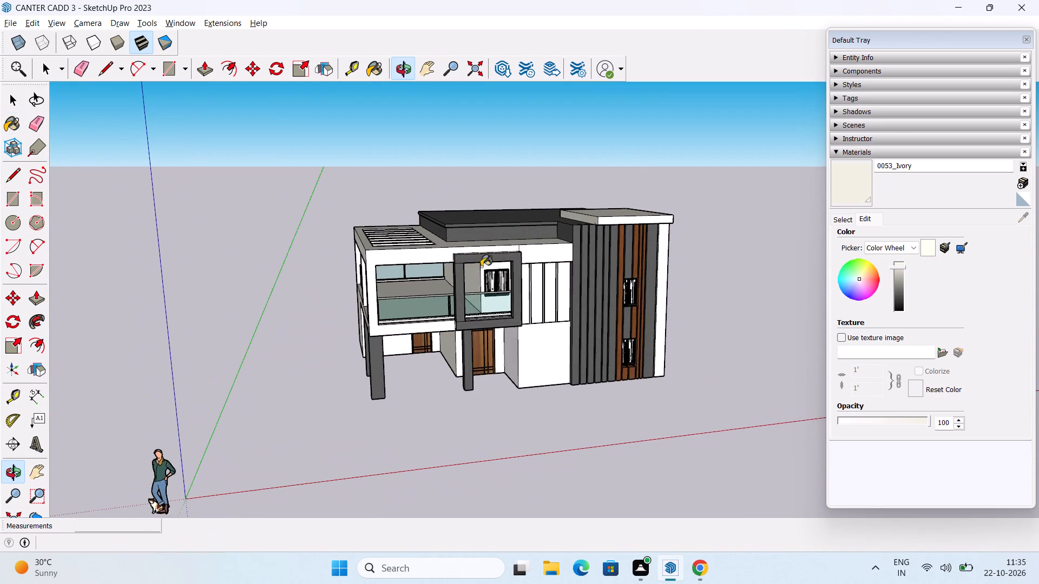
middle_drag(514, 288, 394, 357)
middle_drag(492, 323, 413, 379)
scroll(496, 276, up, 3)
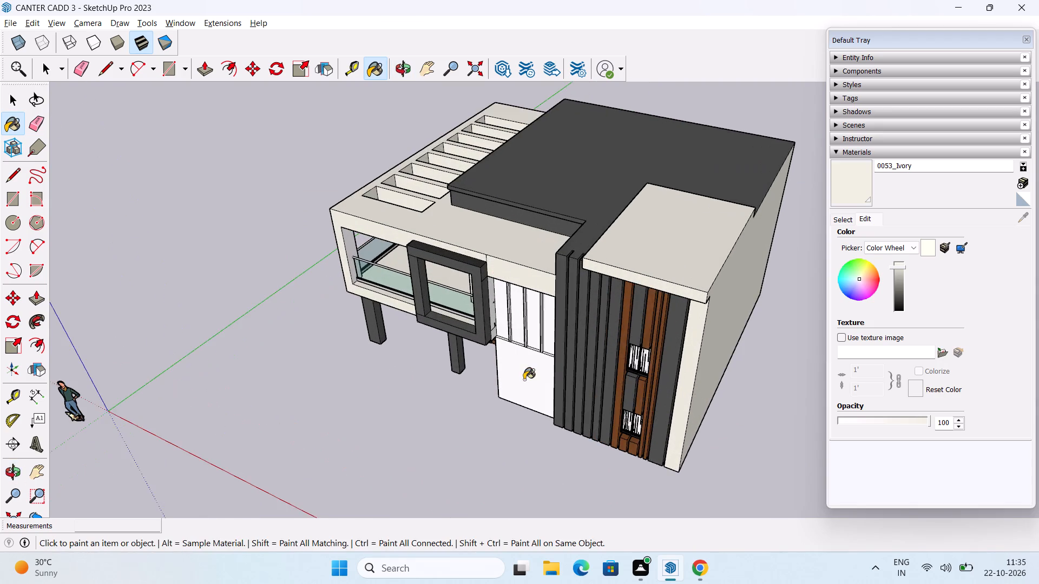
middle_drag(524, 380, 535, 330)
key(space)
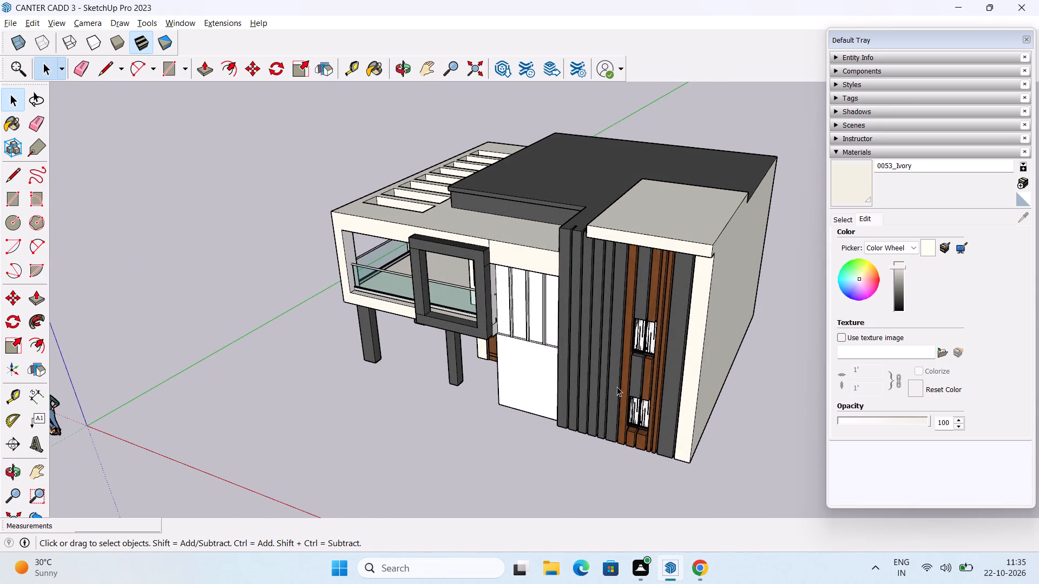
middle_drag(535, 424, 547, 362)
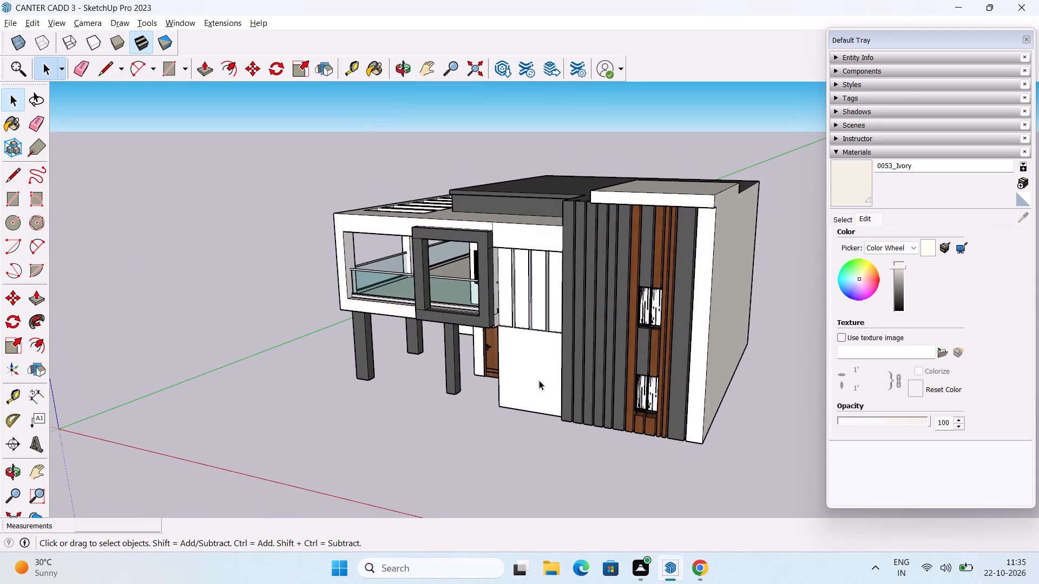
middle_drag(514, 390, 753, 290)
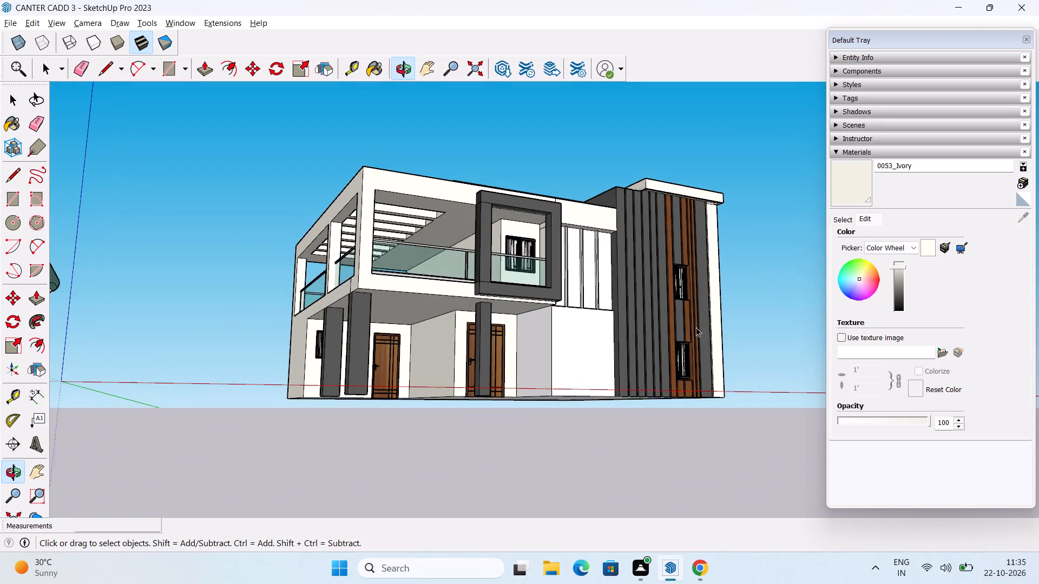
Examine the ground-floor walls around the two wooden doors and the front wall beside the slatted tower.
middle_drag(462, 434, 601, 481)
scroll(495, 391, up, 8)
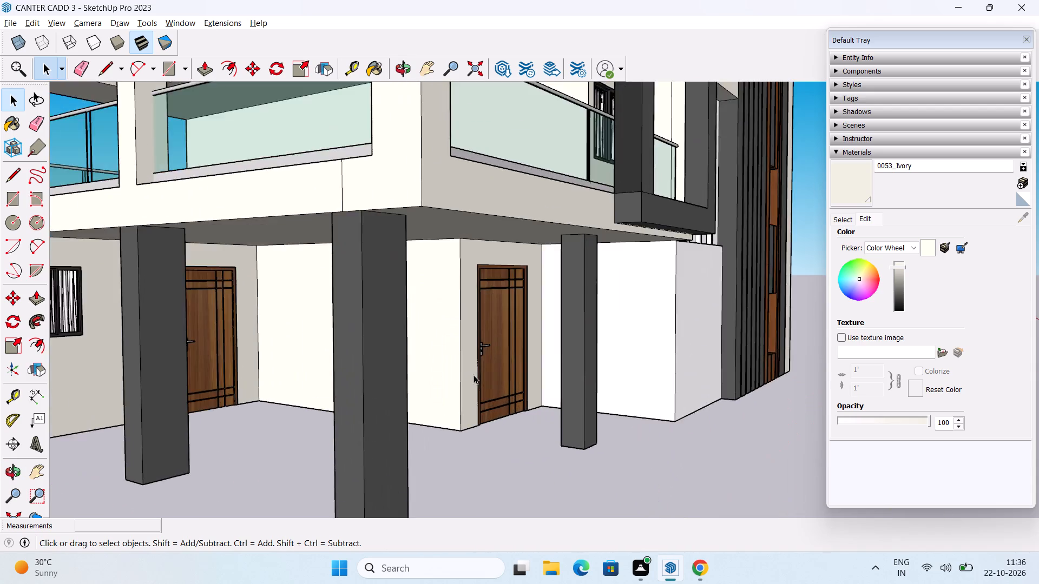
scroll(474, 375, up, 3)
middle_drag(474, 370, 434, 228)
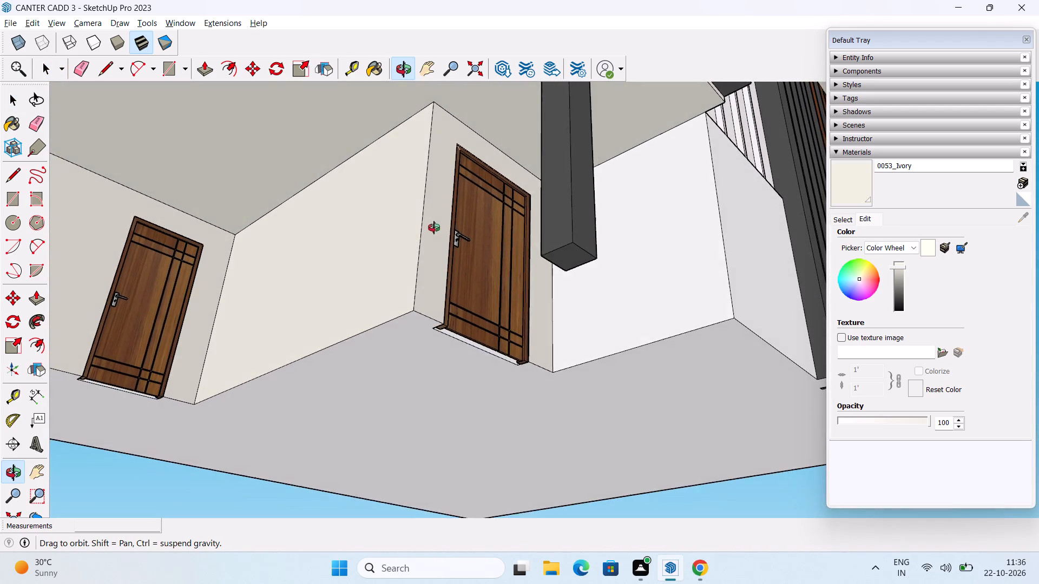
middle_drag(434, 228, 412, 404)
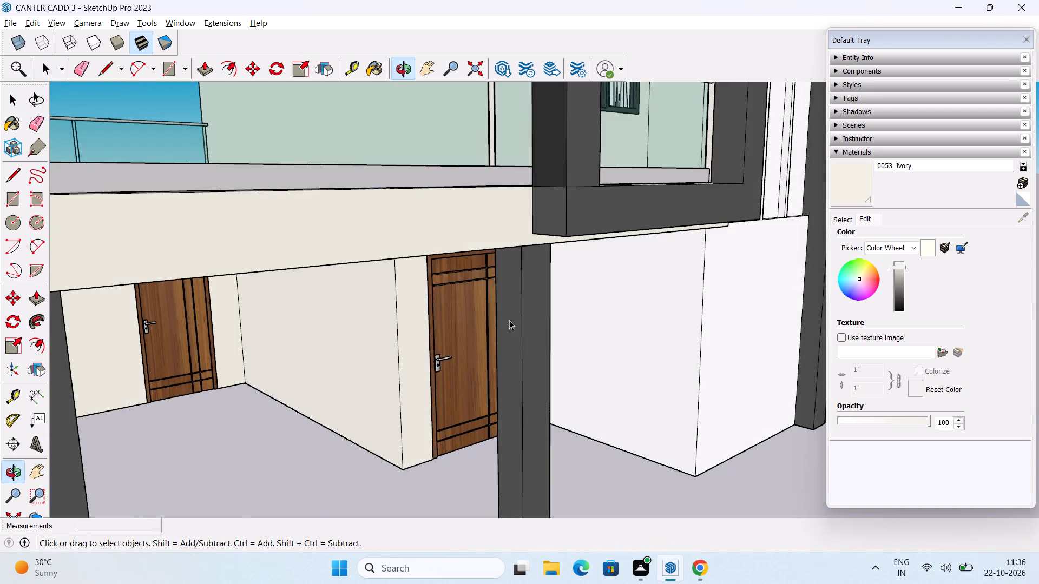
scroll(510, 320, down, 3)
middle_drag(550, 261, 316, 333)
scroll(475, 283, down, 3)
middle_drag(482, 284, 489, 342)
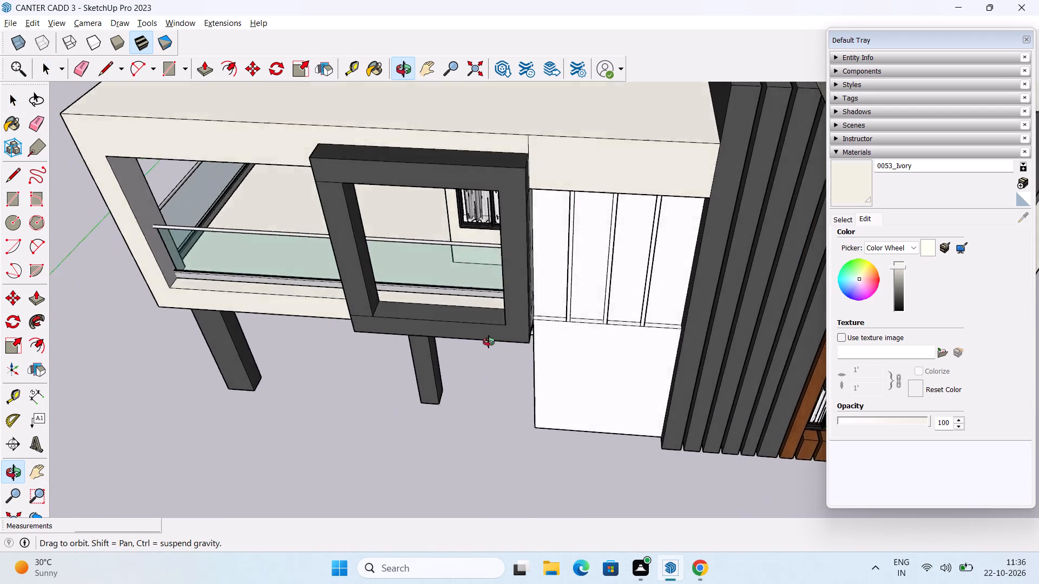
middle_drag(489, 342, 502, 304)
Paint the four vertical wall panels between the dark square frame and the slatted tower with Wood Veneer 01.
scroll(562, 286, down, 4)
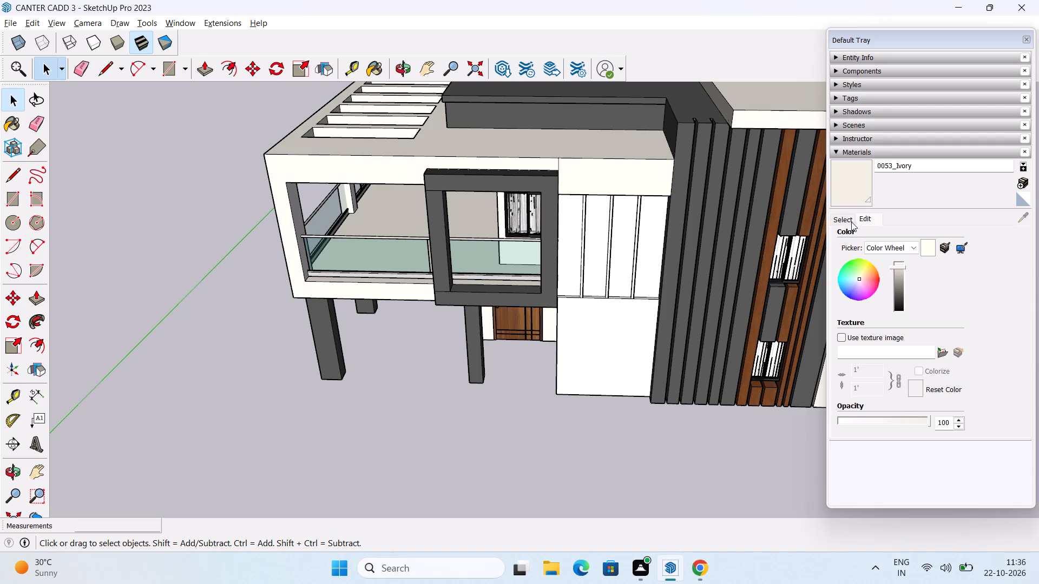
click(847, 217)
scroll(942, 296, down, 3)
scroll(924, 346, down, 5)
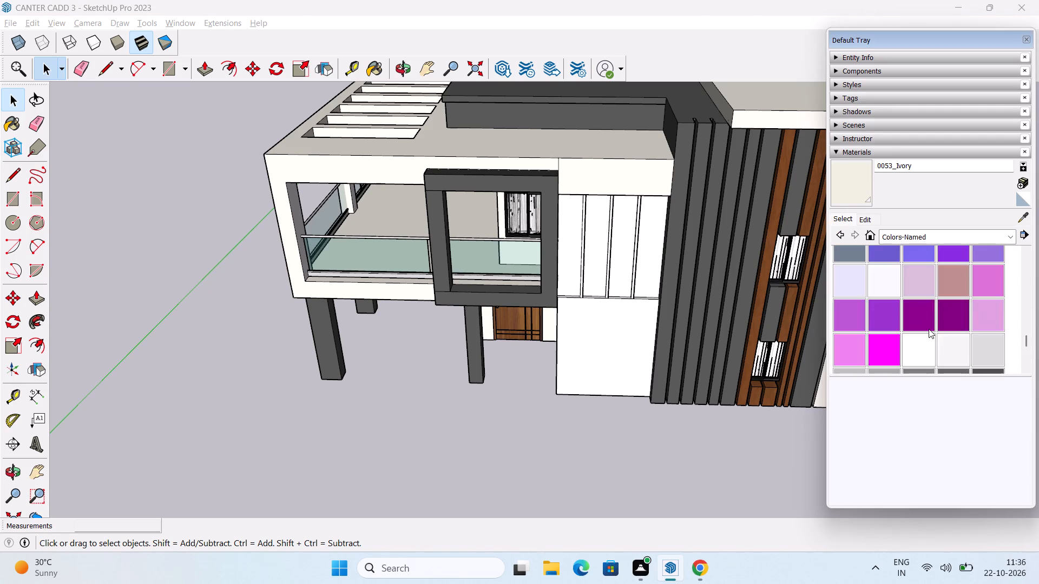
scroll(929, 329, down, 2)
click(935, 237)
scroll(906, 326, down, 4)
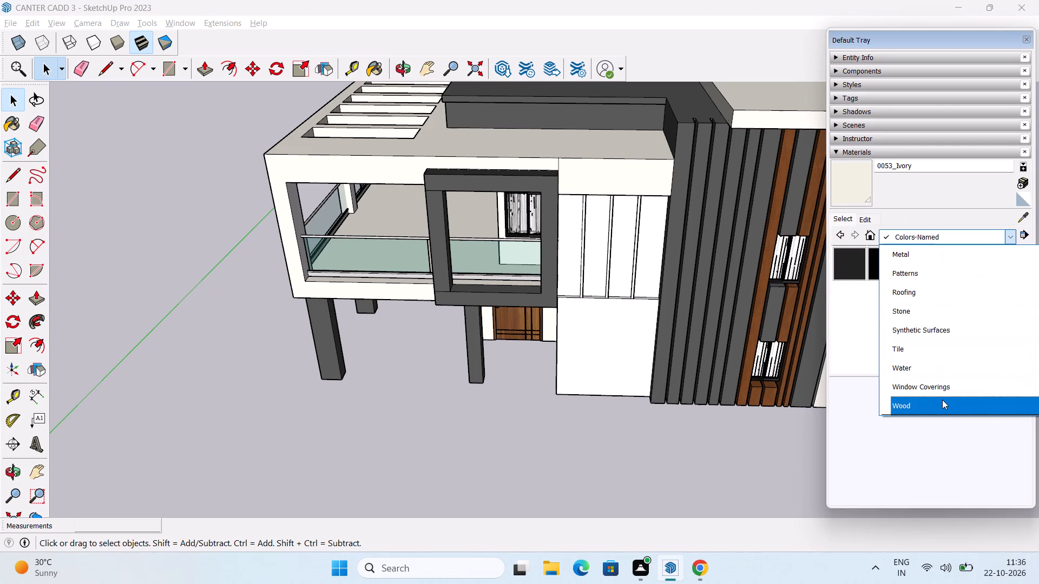
click(942, 408)
click(852, 338)
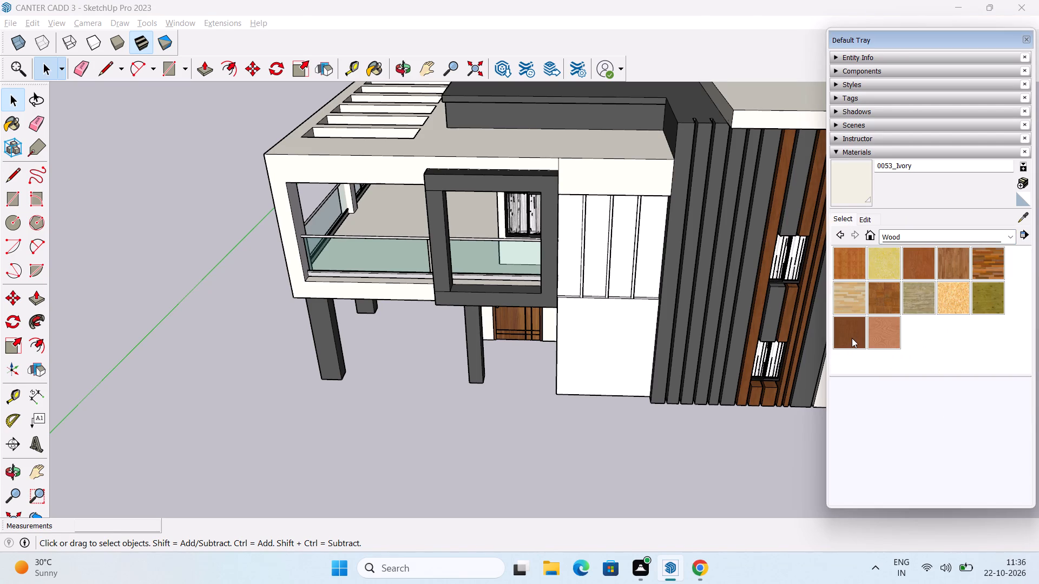
scroll(604, 306, up, 3)
click(548, 232)
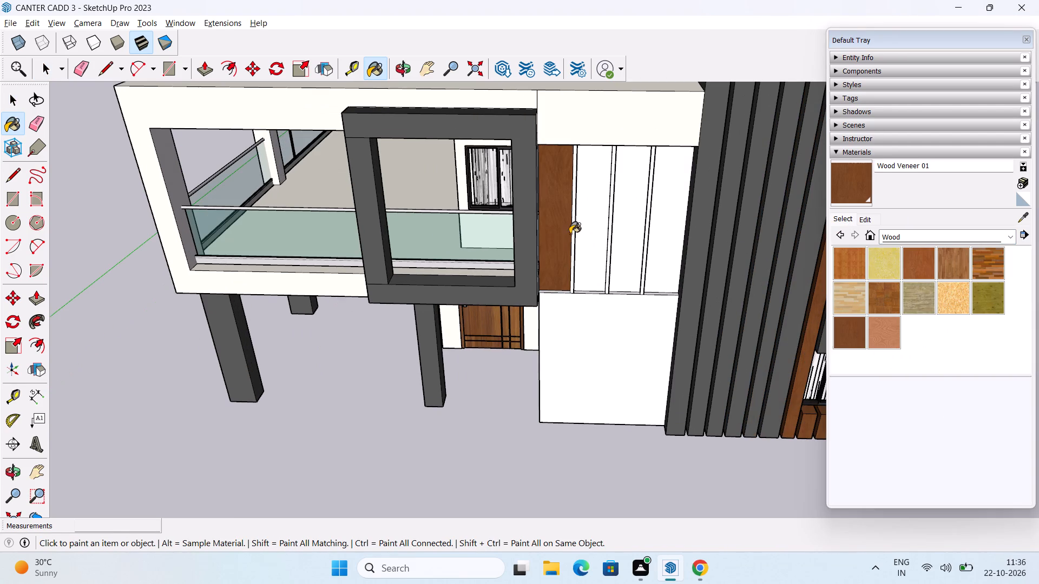
click(594, 228)
click(639, 229)
click(676, 235)
middle_drag(667, 277, 691, 161)
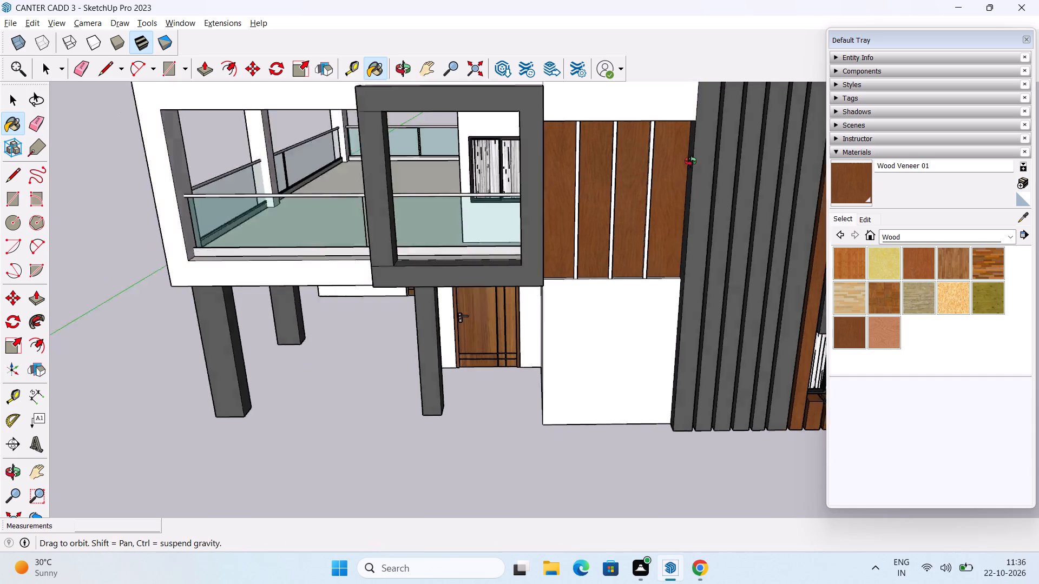
Examine the new wood veneer panels and the blank ground-floor wall beneath them from the front and above.
middle_drag(691, 161, 738, 231)
scroll(588, 150, up, 3)
scroll(611, 147, down, 3)
middle_drag(647, 197, 442, 308)
scroll(479, 289, down, 3)
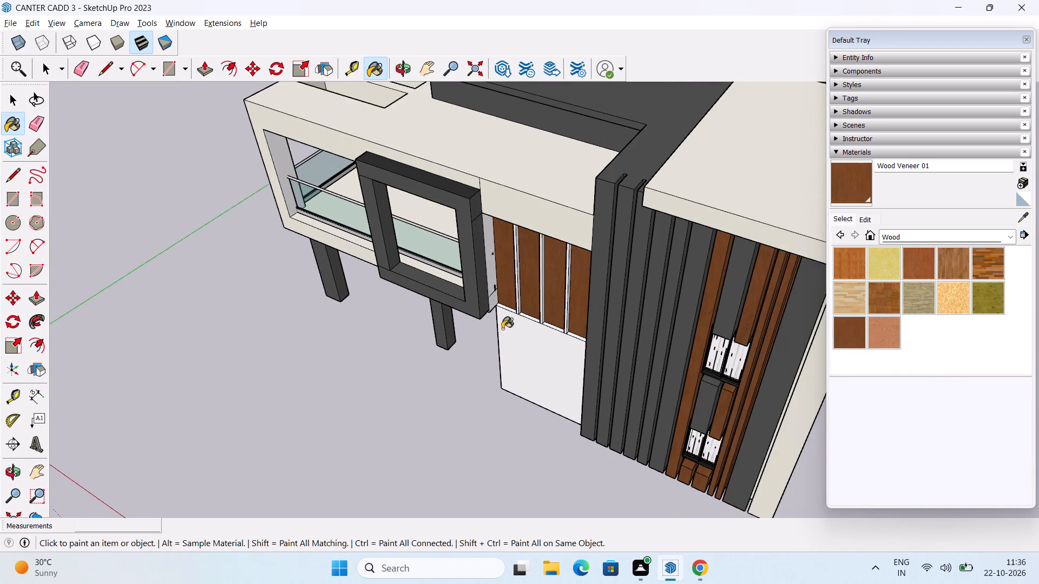
shift+middle_drag(502, 329, 436, 307)
middle_drag(475, 329, 558, 215)
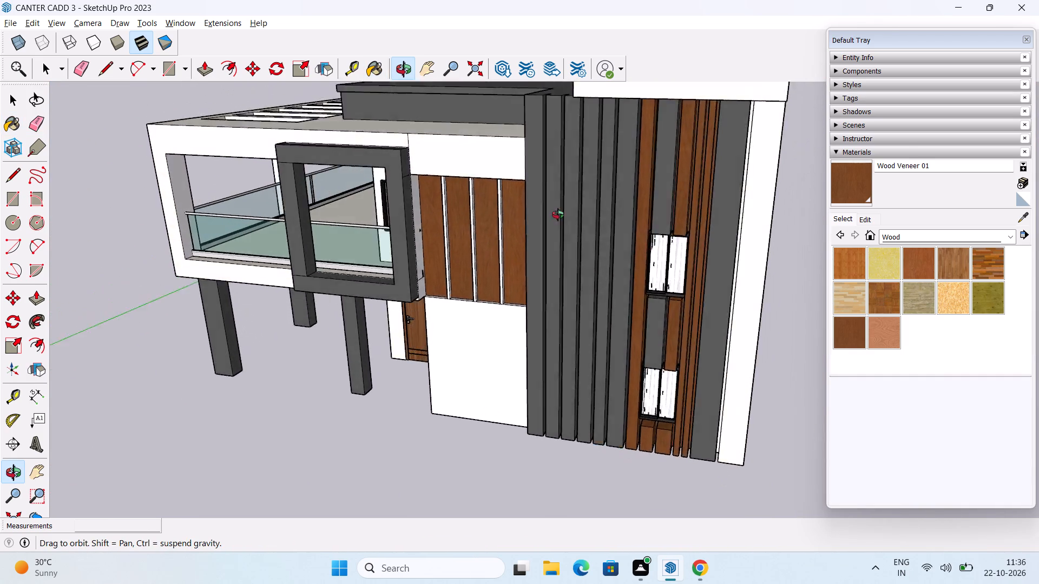
middle_drag(558, 215, 609, 239)
scroll(499, 245, up, 1)
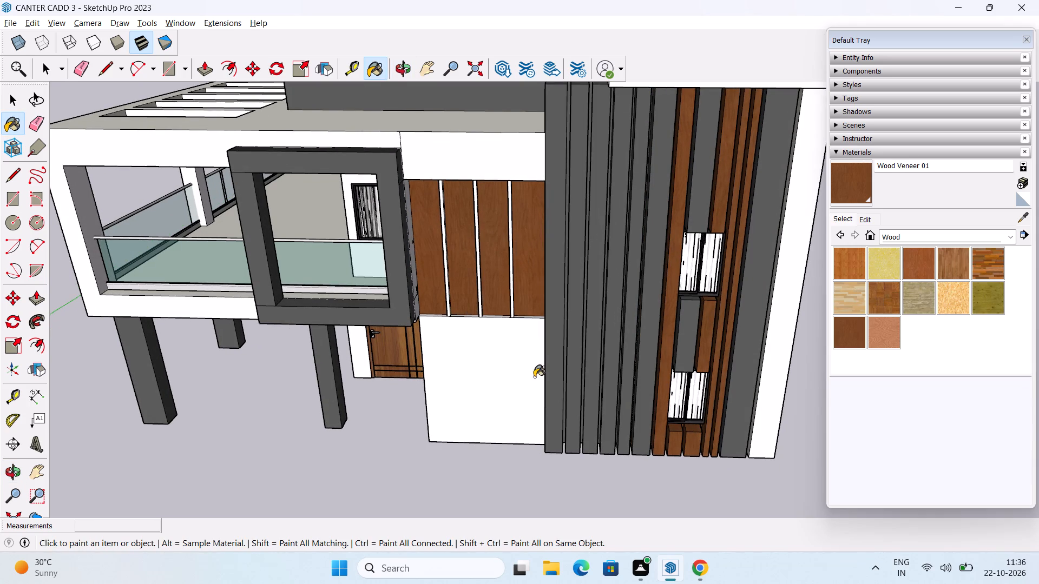
scroll(493, 301, up, 3)
scroll(461, 343, up, 2)
middle_drag(468, 353, 487, 386)
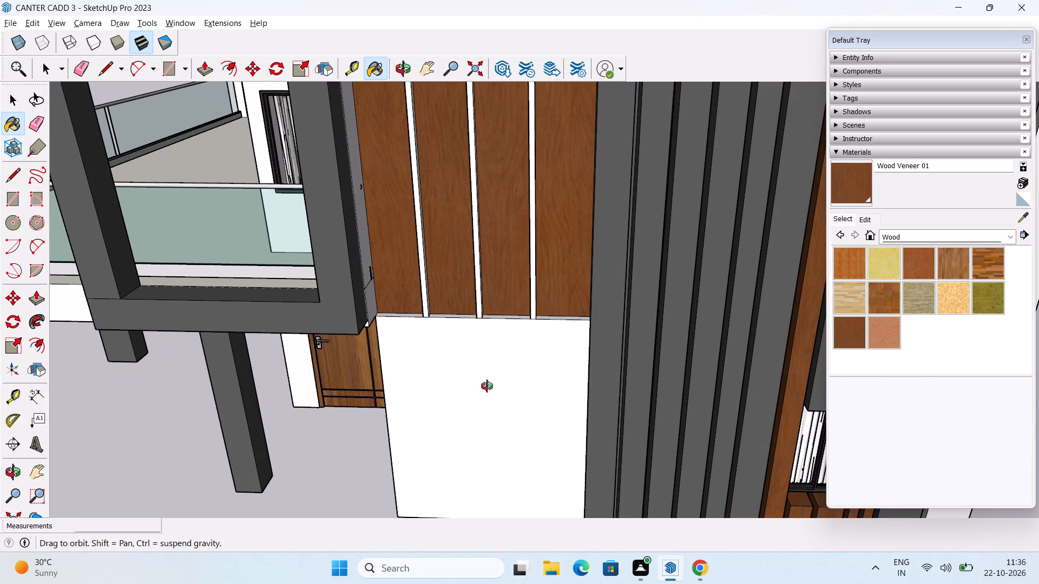
middle_drag(487, 386, 502, 458)
middle_drag(498, 440, 510, 241)
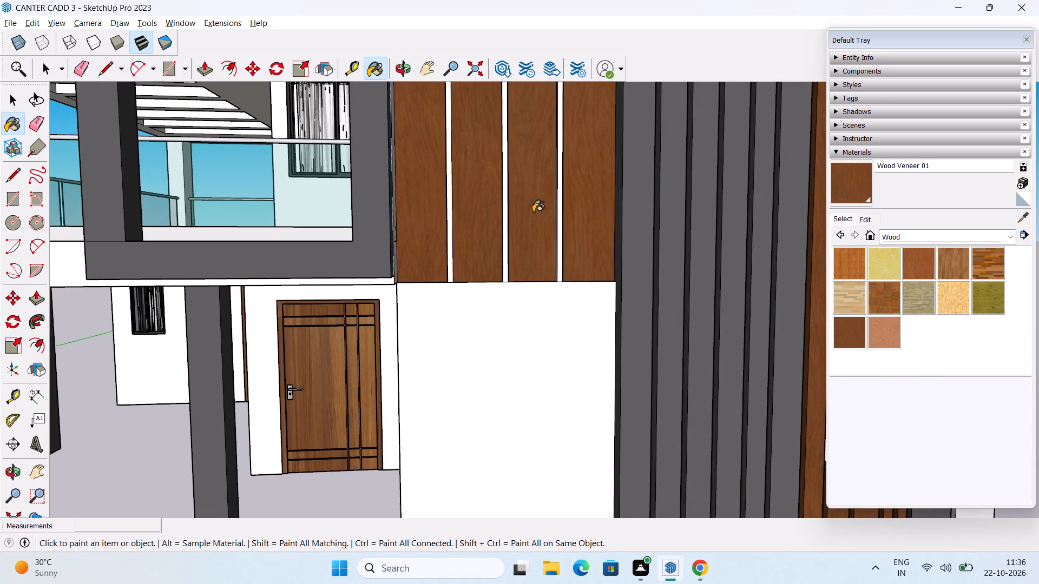
Examine the recess edges around the veneer panels up close, and the front facade with the slatted tower from above.
shift+middle_drag(535, 195, 511, 415)
middle_drag(507, 363, 527, 216)
scroll(519, 182, up, 2)
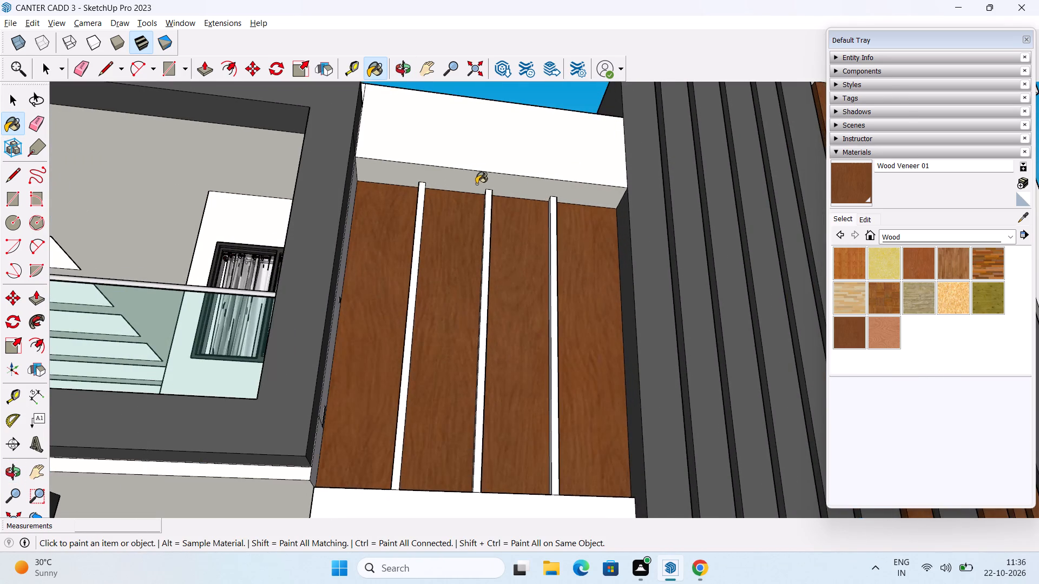
scroll(480, 205, down, 4)
middle_drag(496, 285, 449, 473)
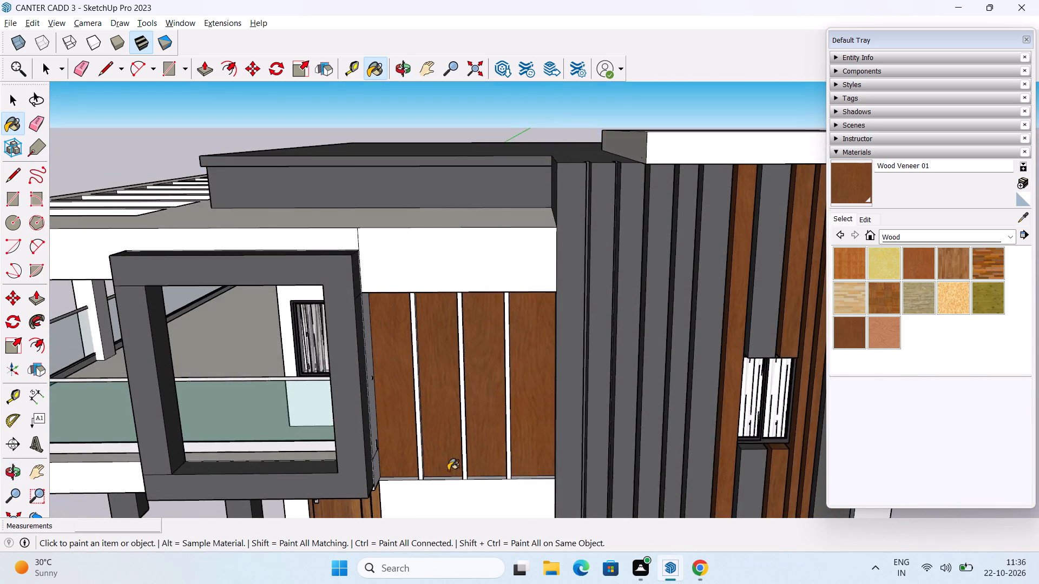
scroll(451, 470, down, 3)
middle_drag(452, 516, 456, 290)
scroll(460, 307, down, 2)
key(space)
middle_drag(461, 324, 378, 437)
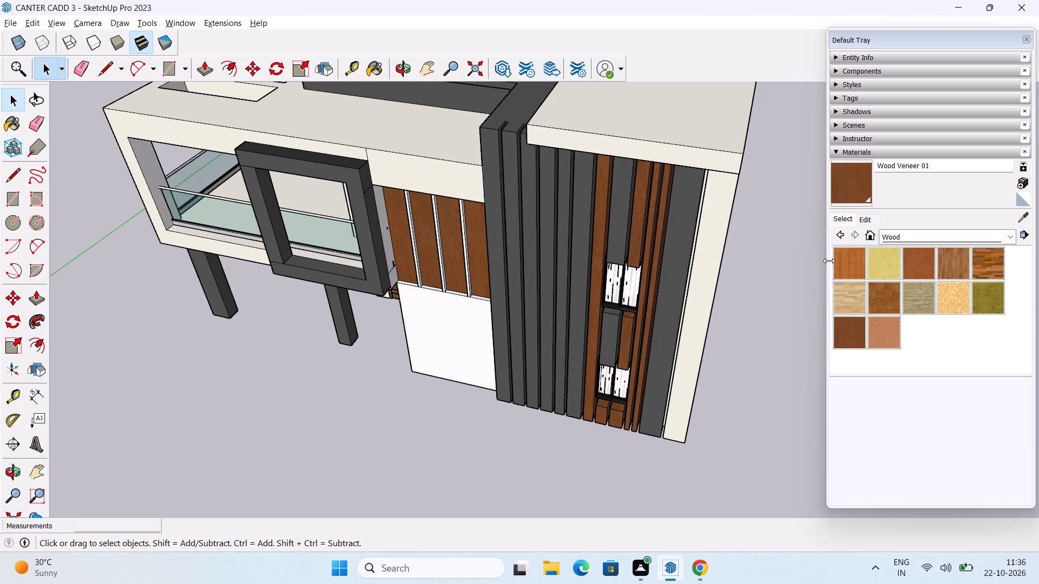
middle_drag(736, 352, 741, 293)
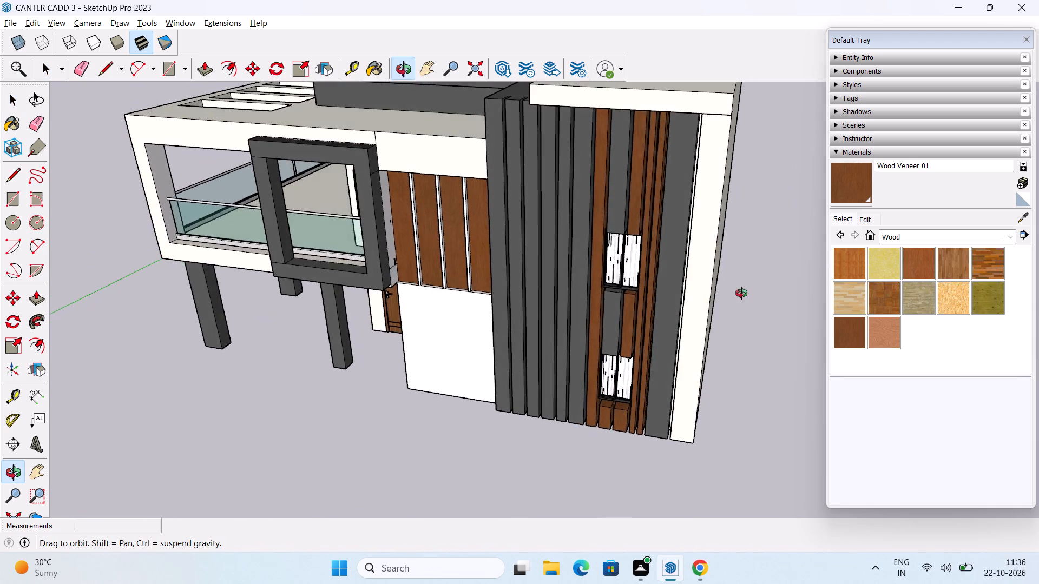
middle_drag(741, 293, 699, 374)
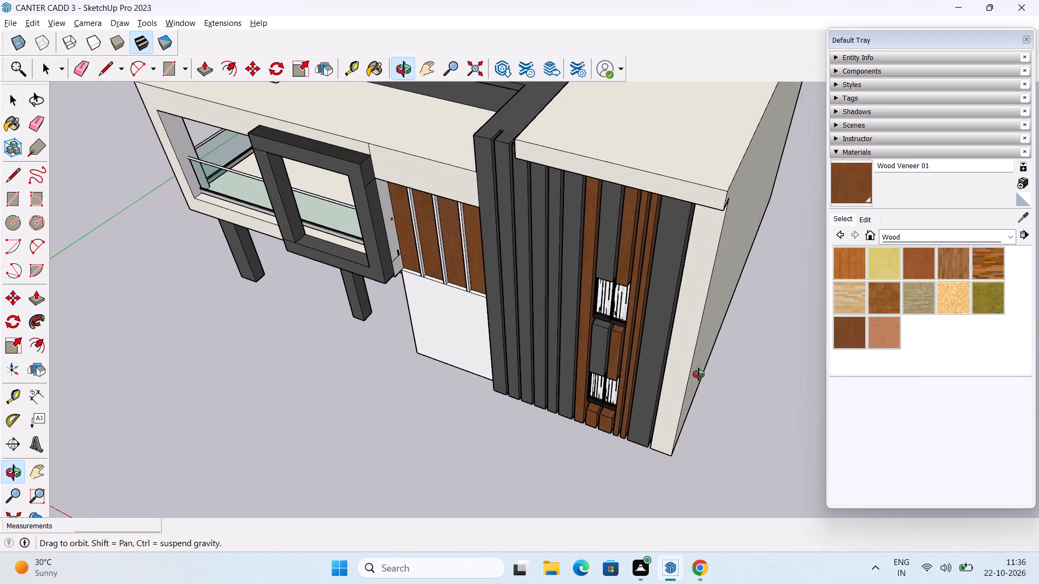
middle_drag(699, 374, 698, 373)
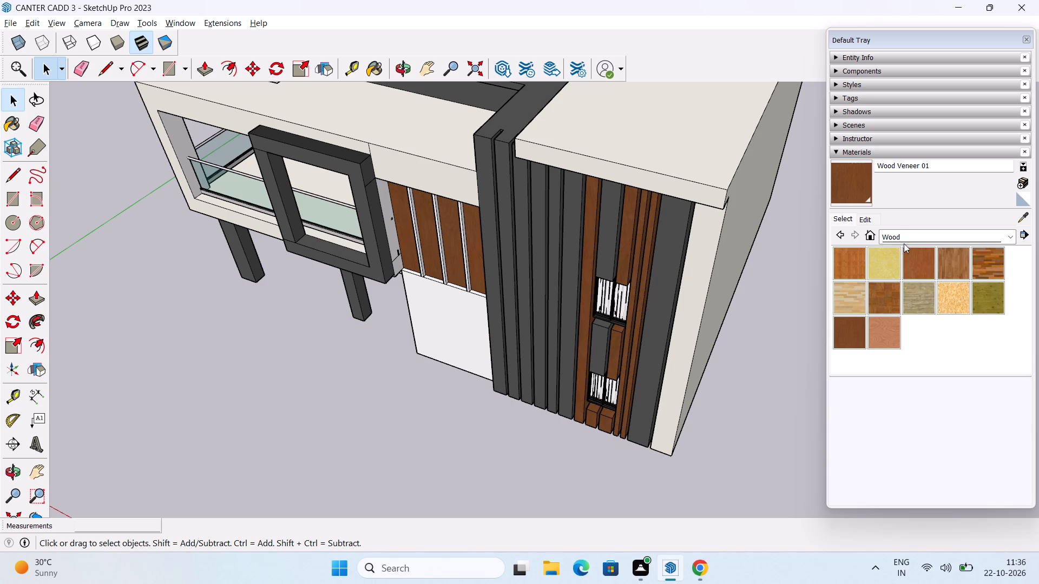
Switch the material library to the Brick, Cladding and Siding collection.
click(926, 237)
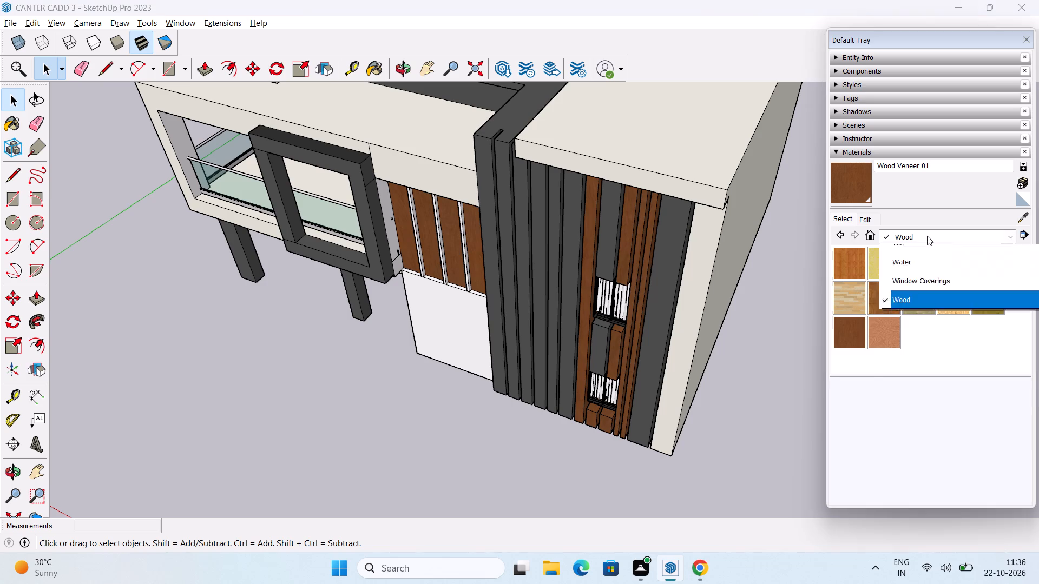
scroll(947, 360, up, 7)
click(970, 328)
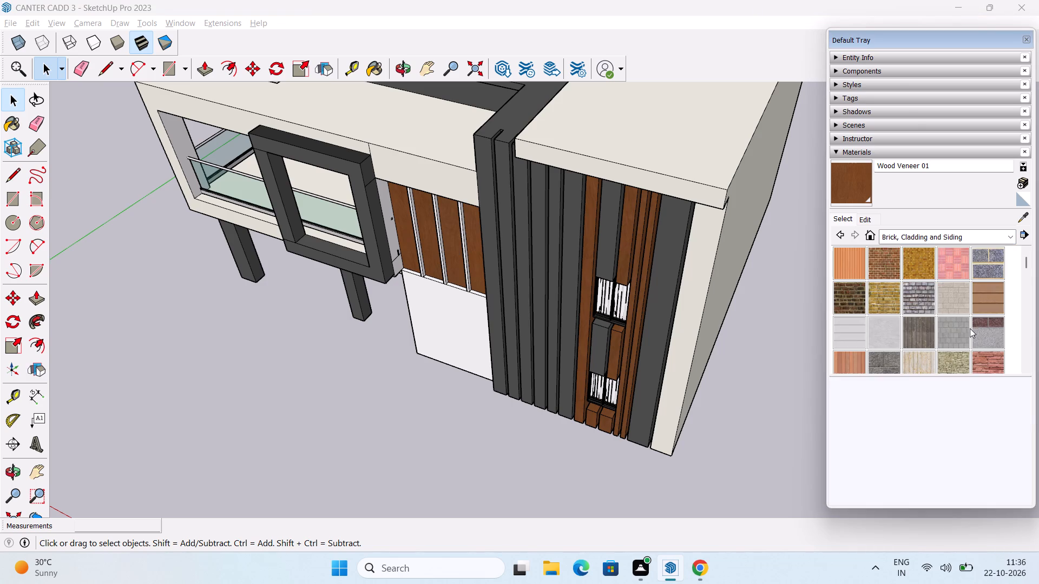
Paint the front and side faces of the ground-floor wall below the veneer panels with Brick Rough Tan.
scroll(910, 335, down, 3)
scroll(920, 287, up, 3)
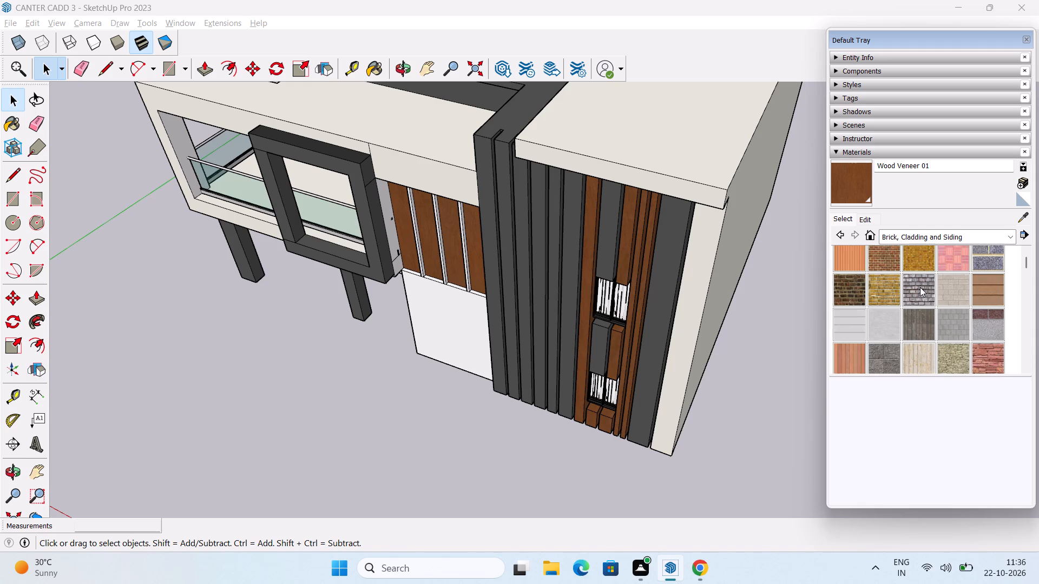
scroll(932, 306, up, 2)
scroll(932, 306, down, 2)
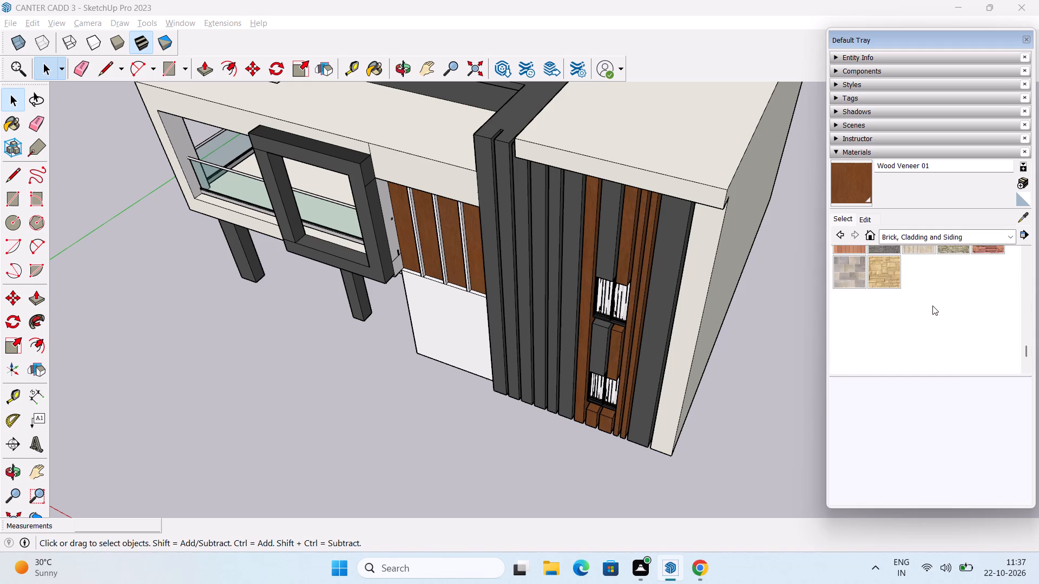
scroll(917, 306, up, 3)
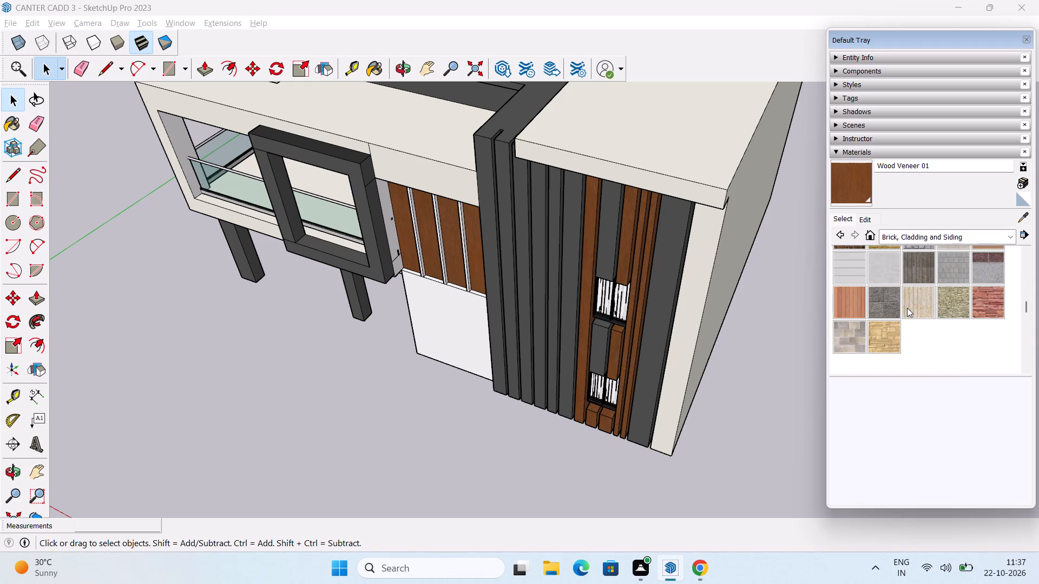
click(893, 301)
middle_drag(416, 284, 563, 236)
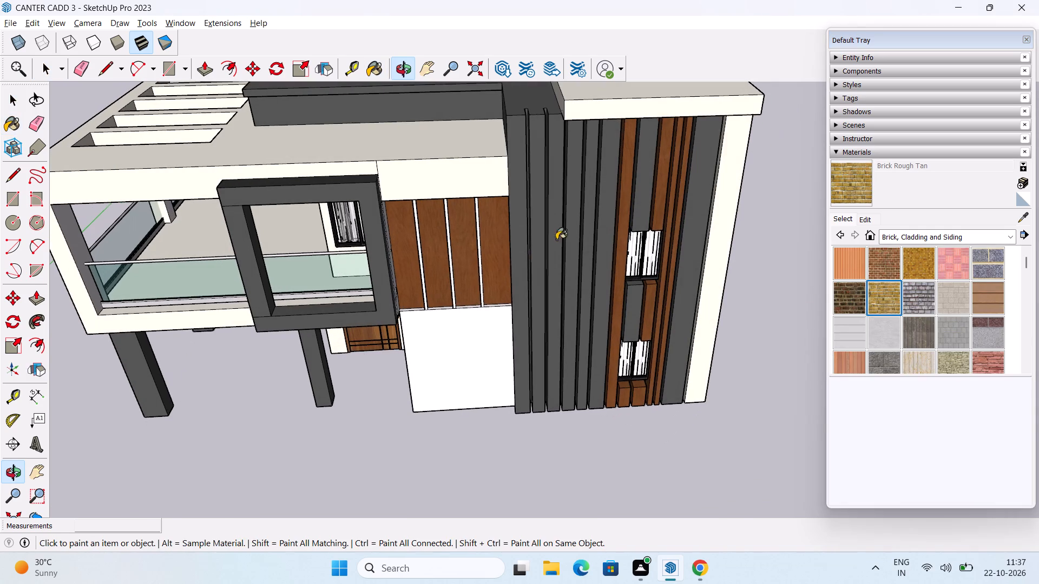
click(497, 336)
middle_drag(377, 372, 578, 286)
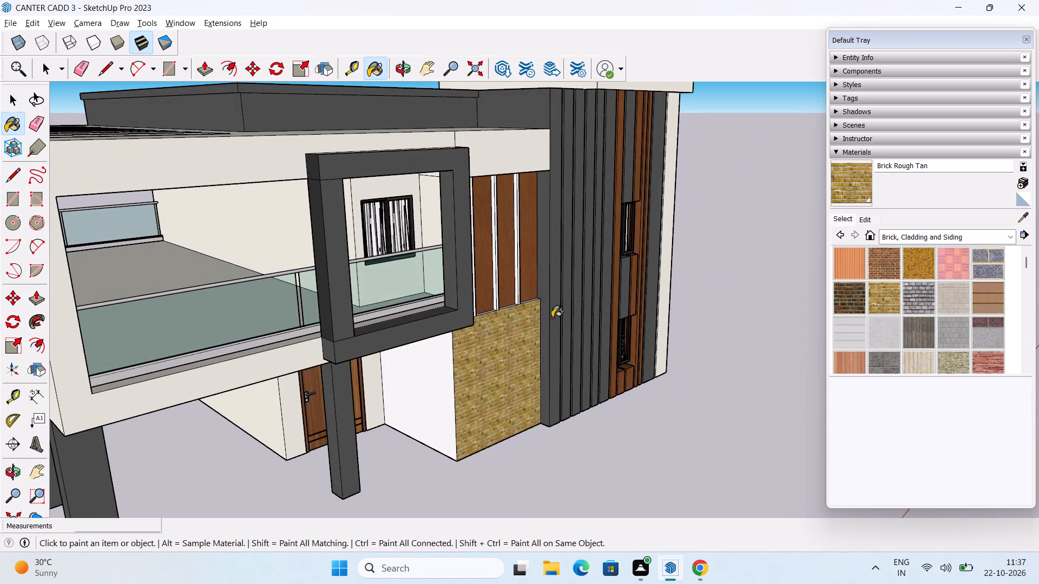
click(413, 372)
Paint the front and side faces of the ground-floor wall below the veneer panels with Stone Sandstone Ashlar Light.
middle_drag(453, 388, 392, 349)
middle_drag(512, 371, 458, 345)
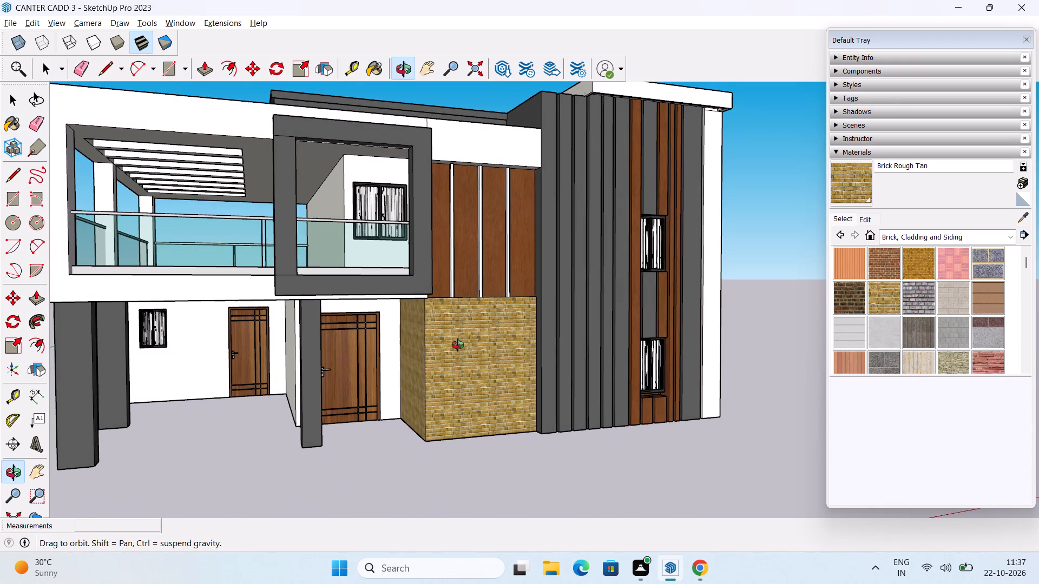
middle_drag(458, 345, 452, 344)
scroll(928, 292, down, 4)
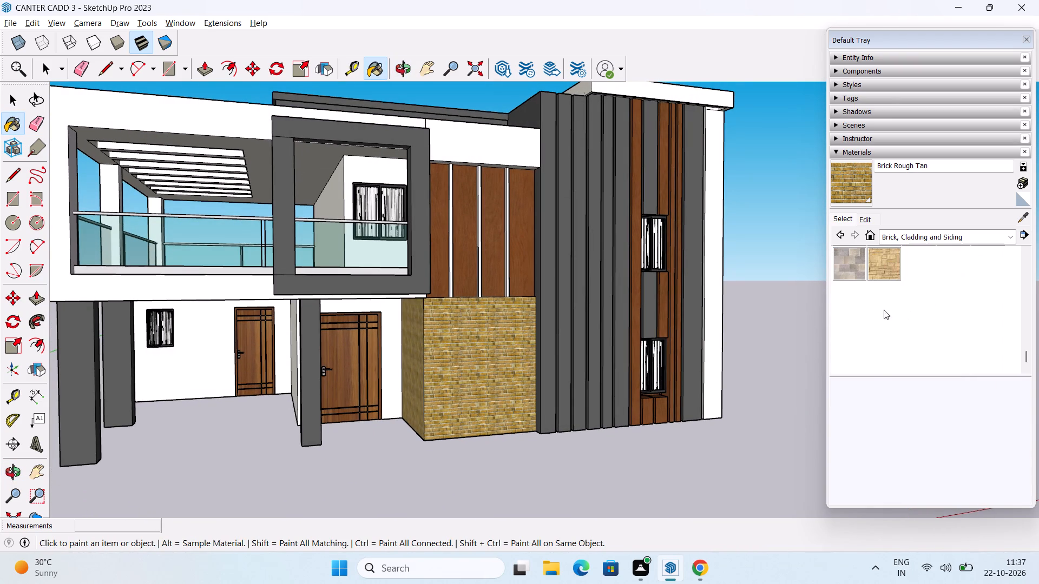
drag(892, 268, 885, 278)
click(483, 389)
click(891, 269)
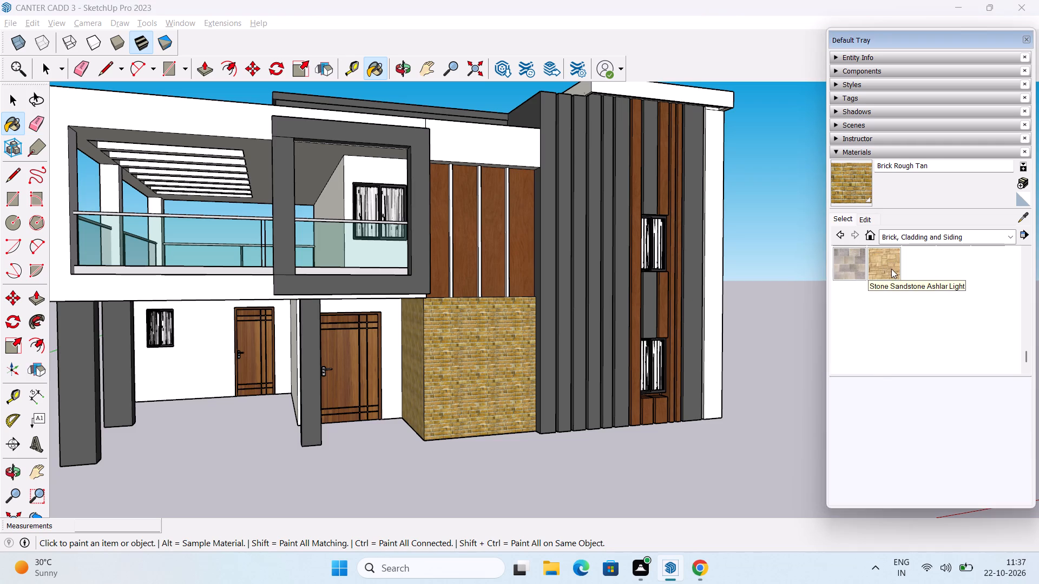
click(476, 383)
middle_drag(429, 395, 520, 400)
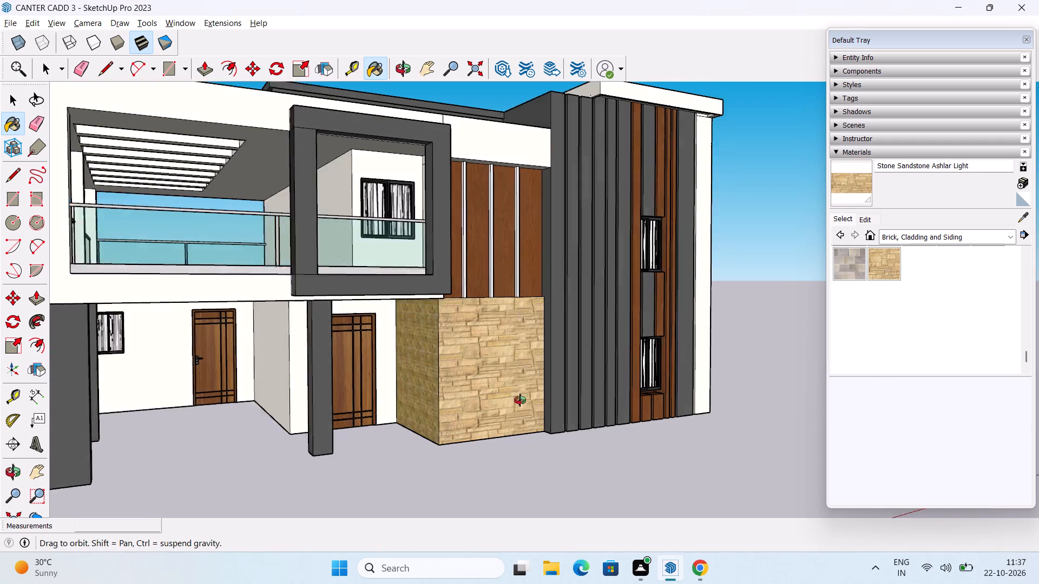
middle_drag(520, 400, 565, 413)
click(458, 397)
Set the texture width of the Stone Sandstone Ashlar Light material to 3', keeping its proportions.
scroll(497, 402, down, 3)
middle_drag(524, 422, 484, 356)
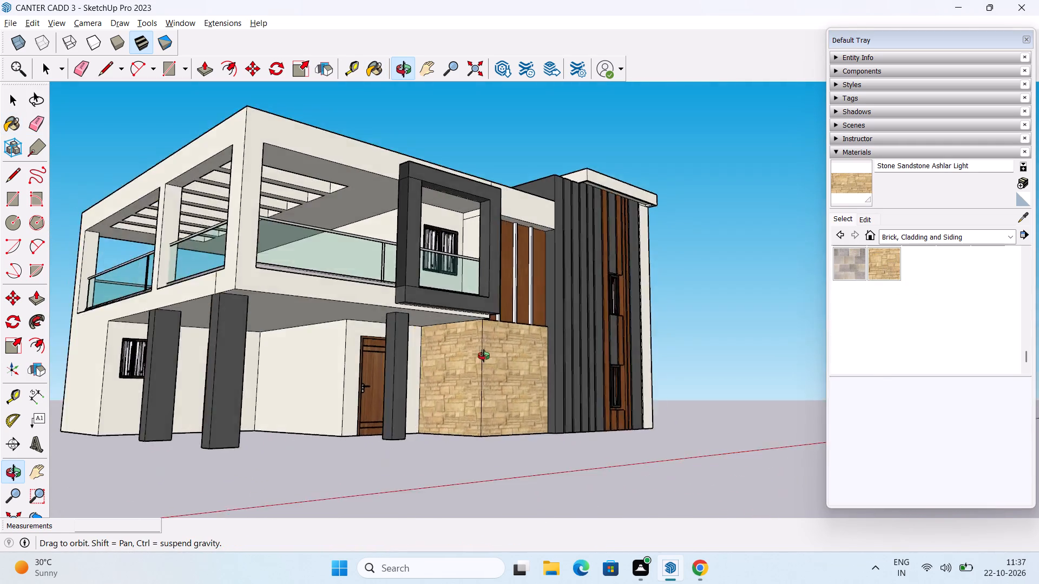
middle_drag(484, 356, 371, 397)
scroll(497, 377, down, 3)
middle_drag(504, 419, 474, 406)
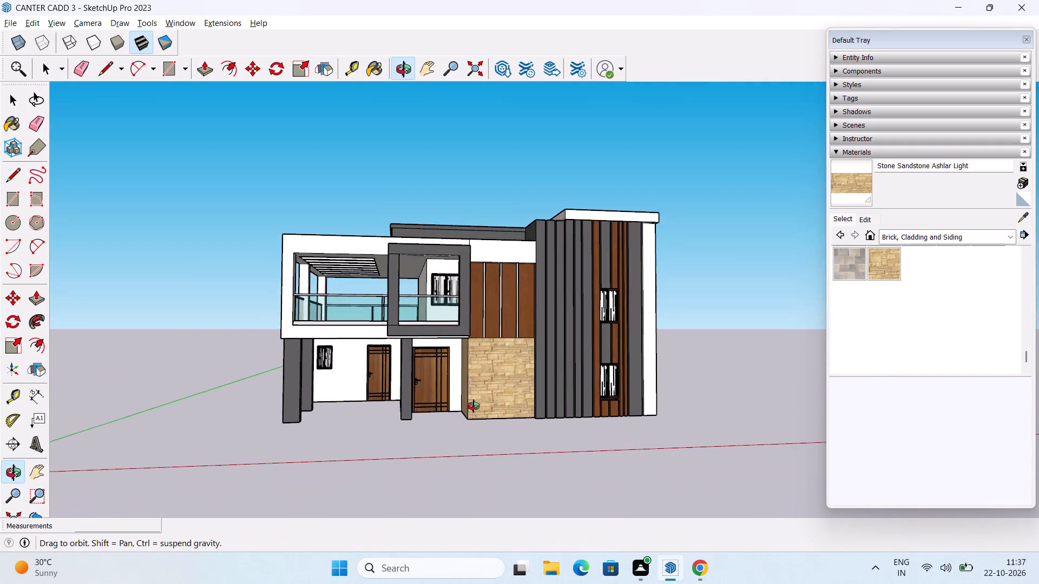
middle_drag(474, 406, 451, 424)
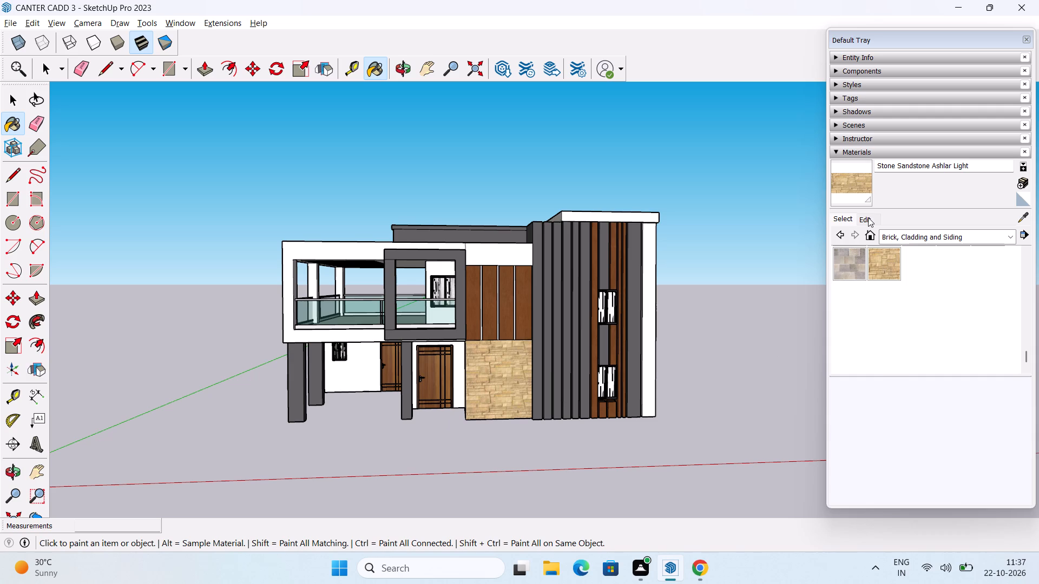
click(868, 217)
double_click(874, 371)
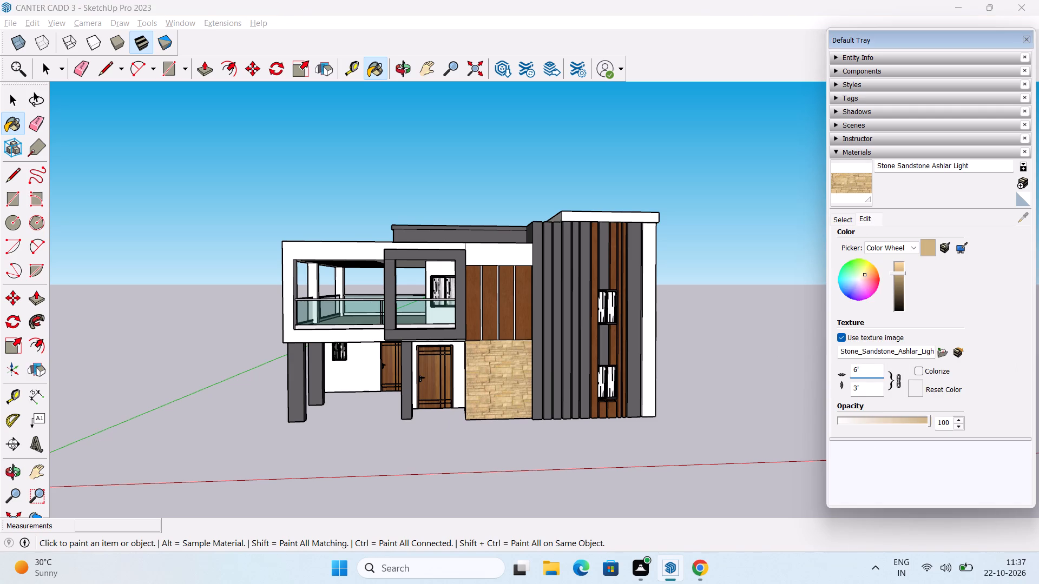
text(3')
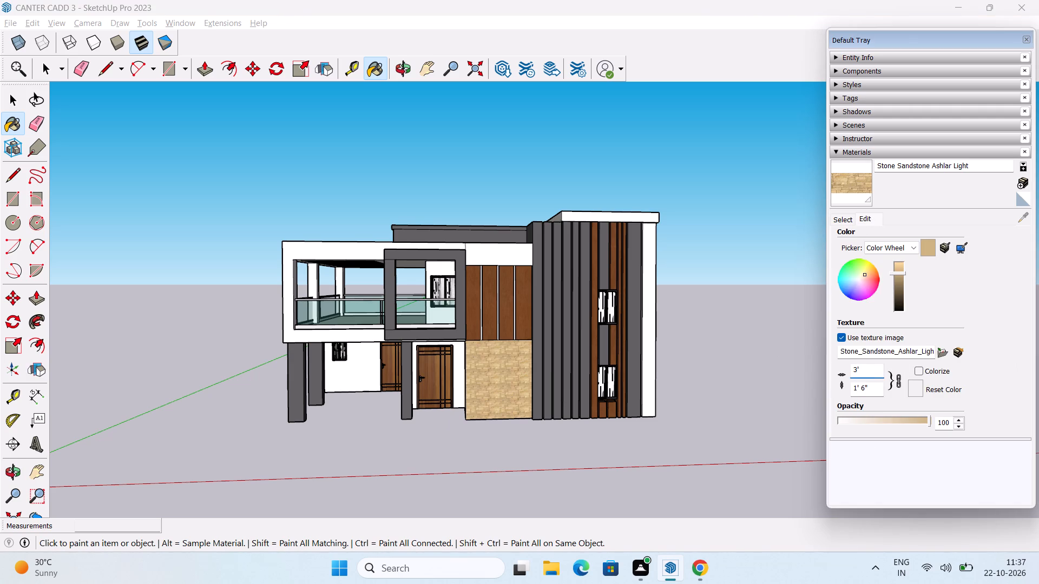
key(Return)
Examine the stone texture scale up close on both faces of the ground-floor wall beside the door.
scroll(464, 394, up, 3)
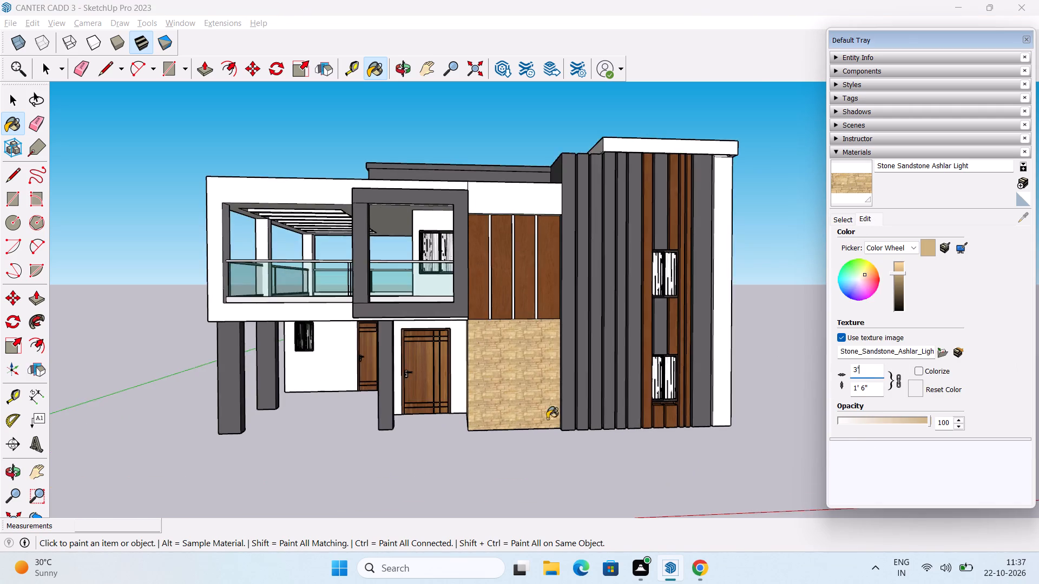
scroll(639, 377, up, 10)
middle_drag(498, 342, 788, 327)
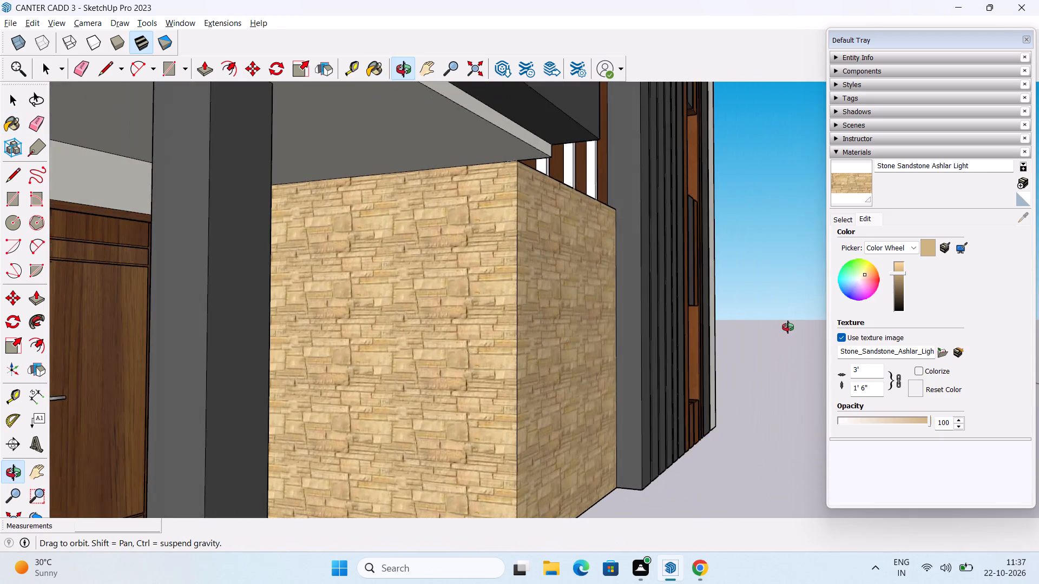
middle_drag(788, 327, 507, 355)
scroll(509, 355, down, 4)
middle_drag(503, 311, 495, 345)
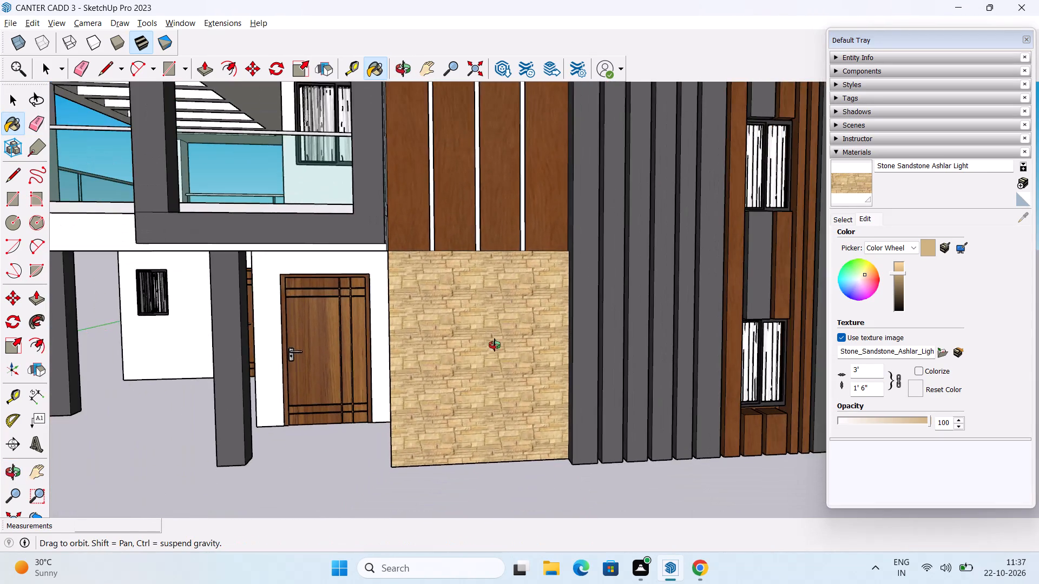
middle_drag(495, 345, 457, 445)
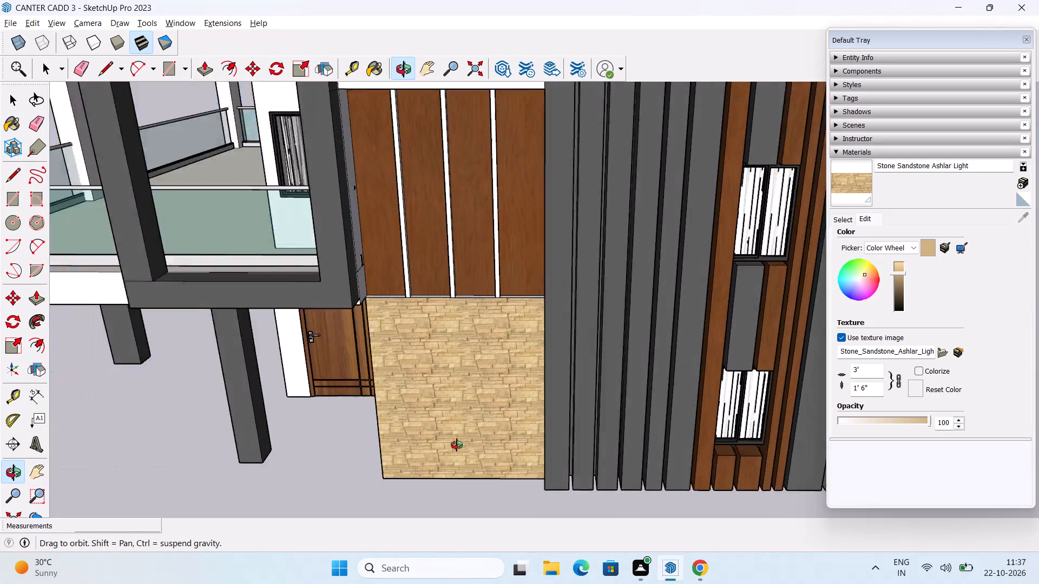
middle_drag(457, 445, 457, 447)
Examine the overall house facade from the front and from below with its stone, veneer and ivory finishes.
scroll(473, 443, down, 8)
middle_drag(491, 448, 498, 298)
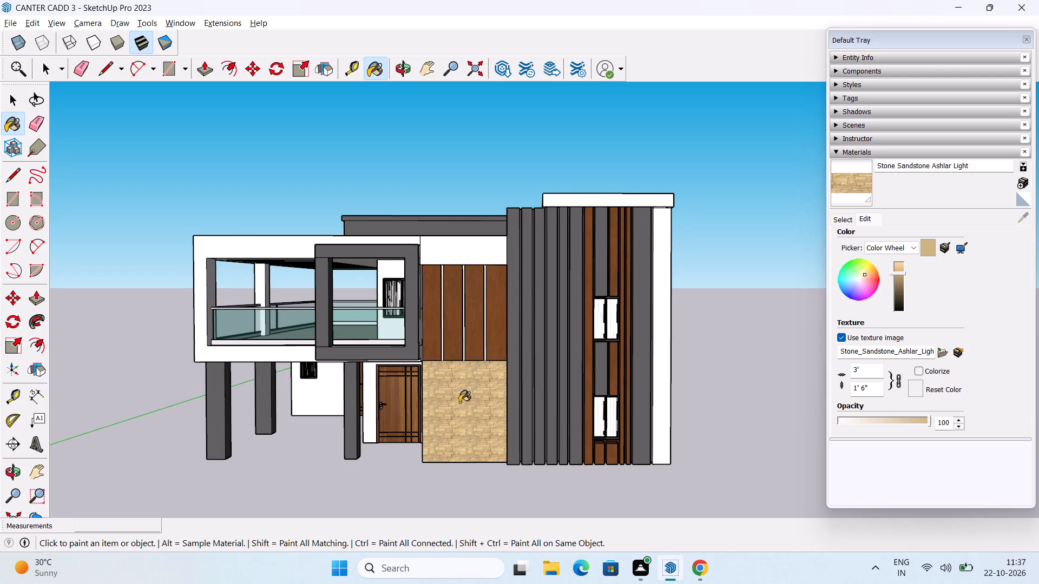
middle_drag(458, 429, 466, 368)
key(space)
scroll(466, 368, down, 2)
middle_drag(445, 413, 437, 440)
scroll(437, 432, down, 2)
middle_drag(438, 432, 471, 439)
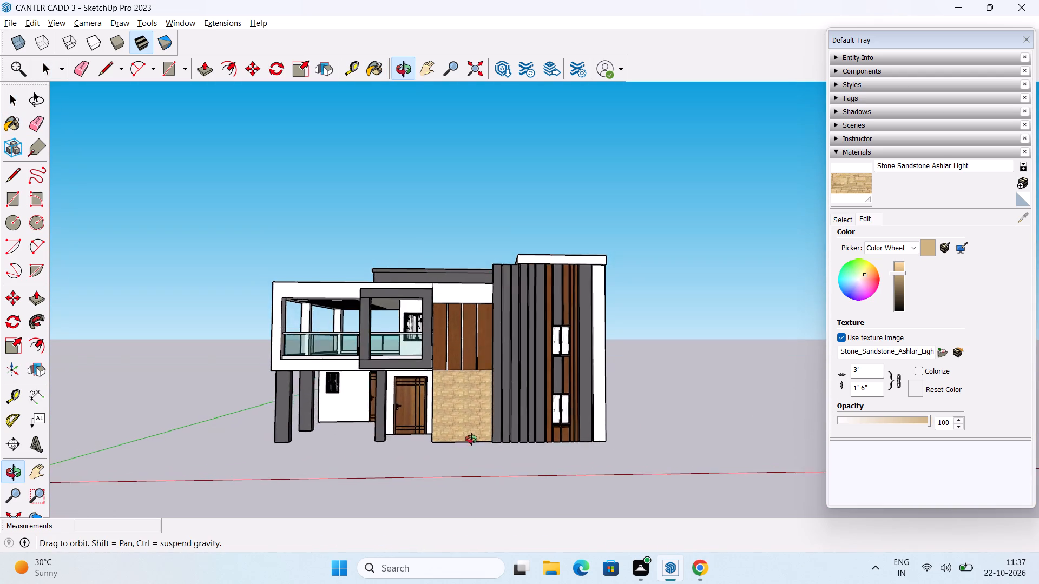
middle_drag(471, 439, 538, 280)
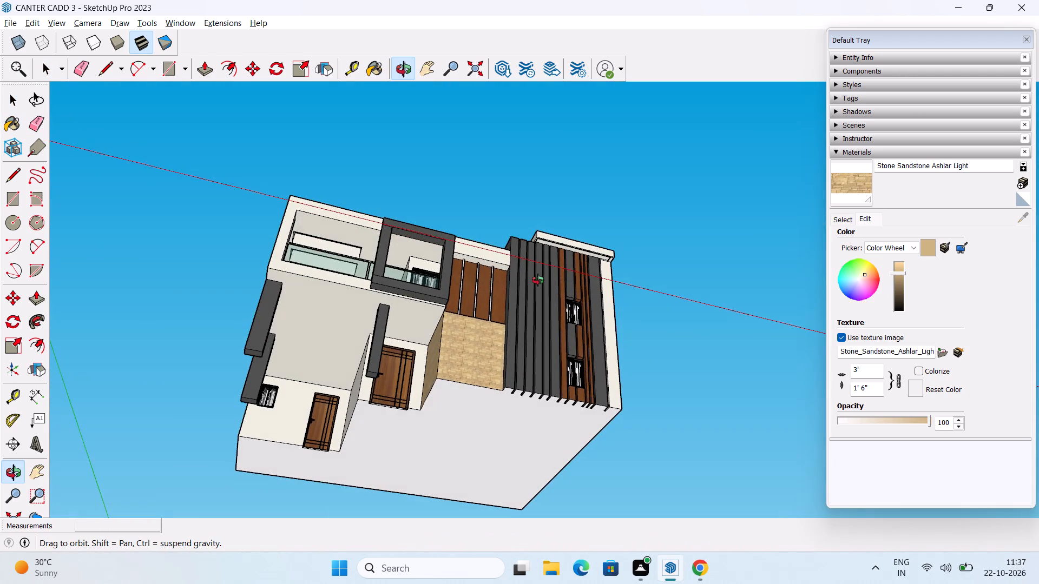
Examine the balcony, its glass railing and underside, the columns and the roof pergola up close.
middle_drag(538, 280, 609, 388)
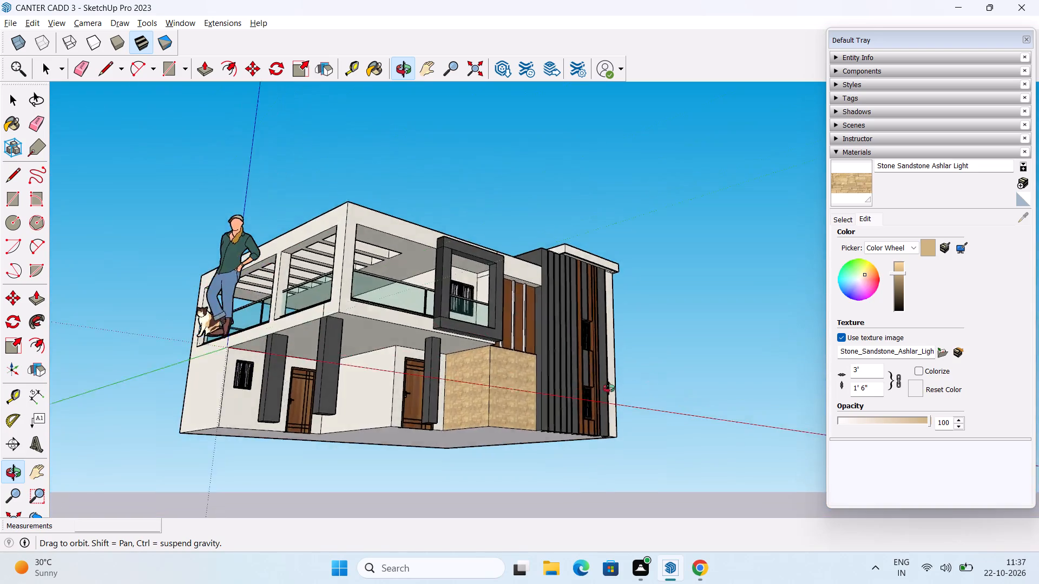
middle_drag(609, 388, 463, 380)
scroll(279, 375, up, 8)
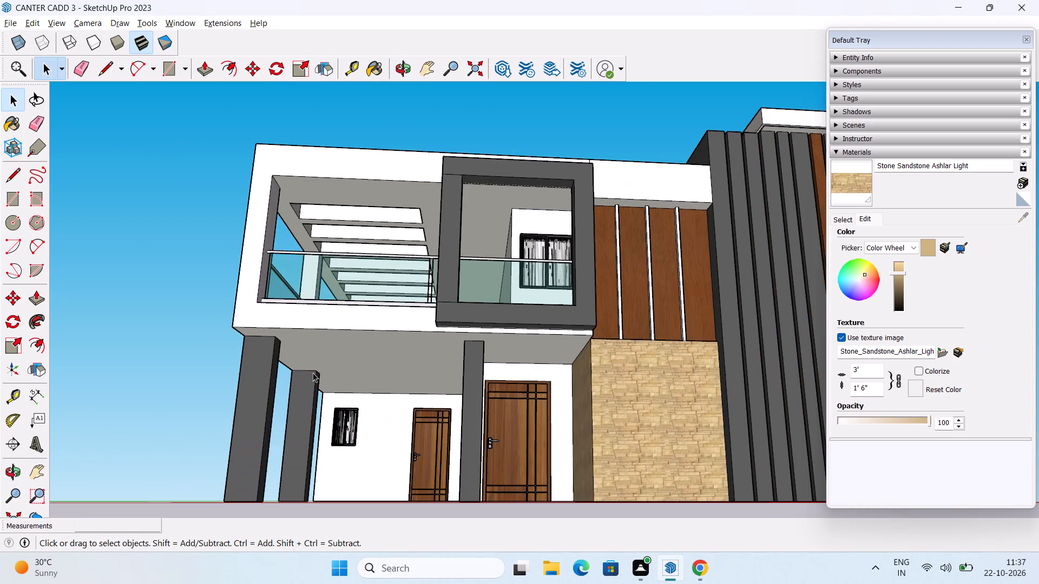
middle_drag(411, 404, 436, 256)
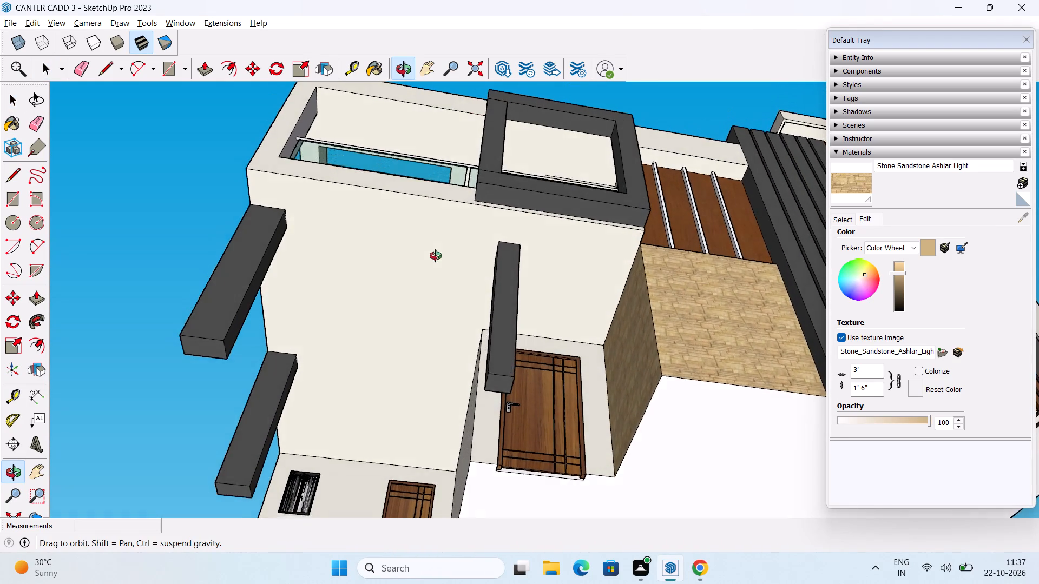
middle_drag(436, 256, 644, 500)
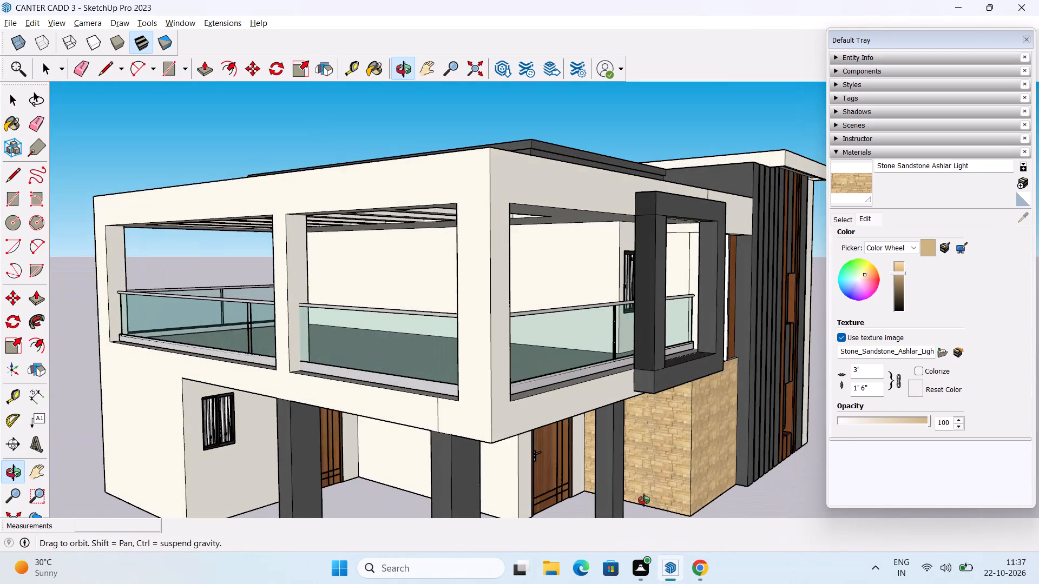
middle_drag(644, 500, 436, 369)
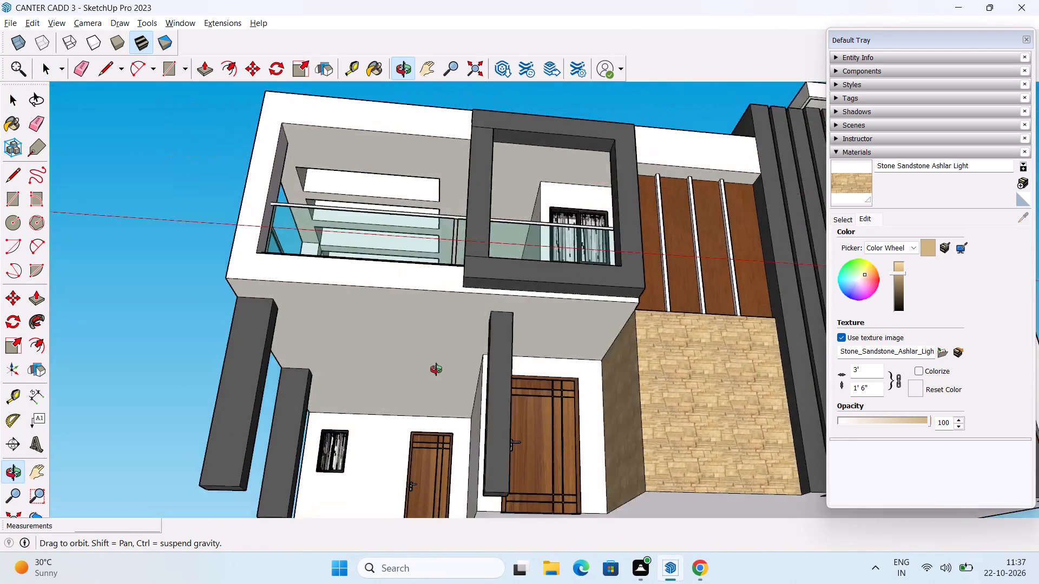
middle_drag(436, 369, 376, 558)
scroll(522, 352, down, 3)
middle_drag(536, 341, 467, 524)
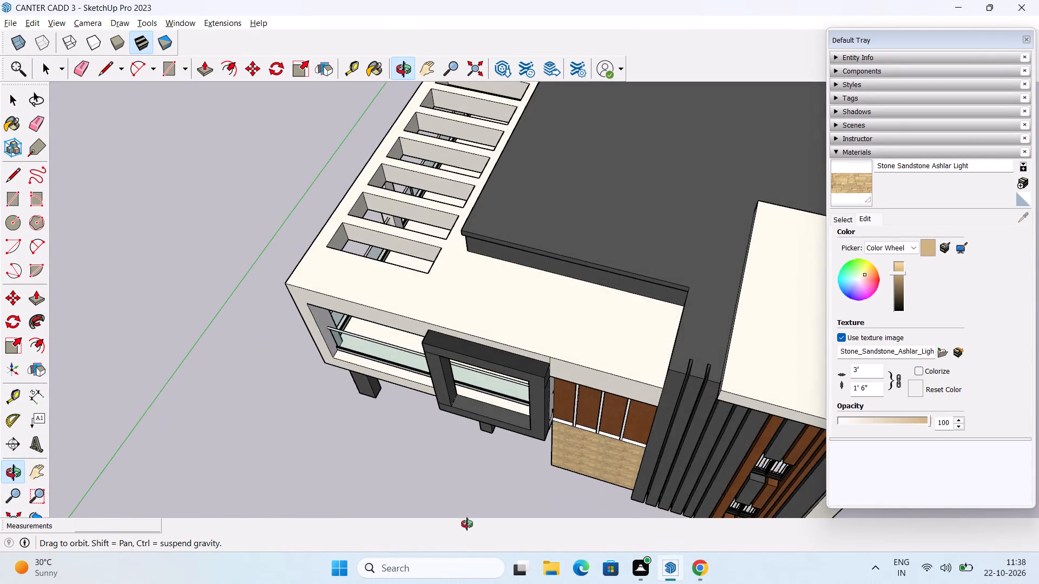
middle_drag(467, 524, 484, 318)
Examine the finished house exterior as a whole from the front, both sides, above and below.
scroll(501, 323, down, 3)
middle_drag(512, 342, 446, 320)
middle_drag(447, 348, 506, 298)
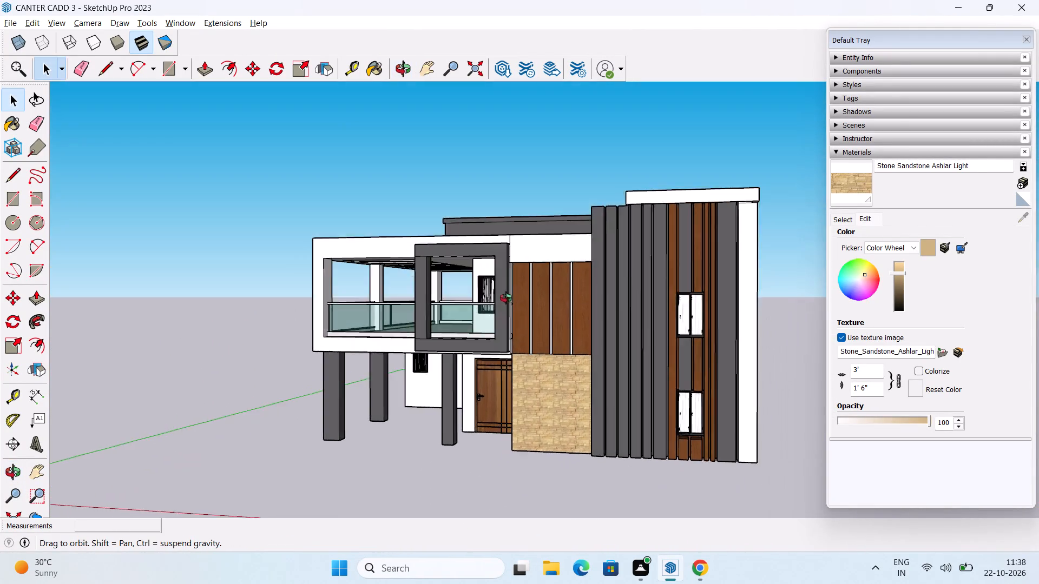
middle_drag(506, 298, 584, 409)
scroll(580, 420, down, 1)
middle_drag(560, 453, 545, 301)
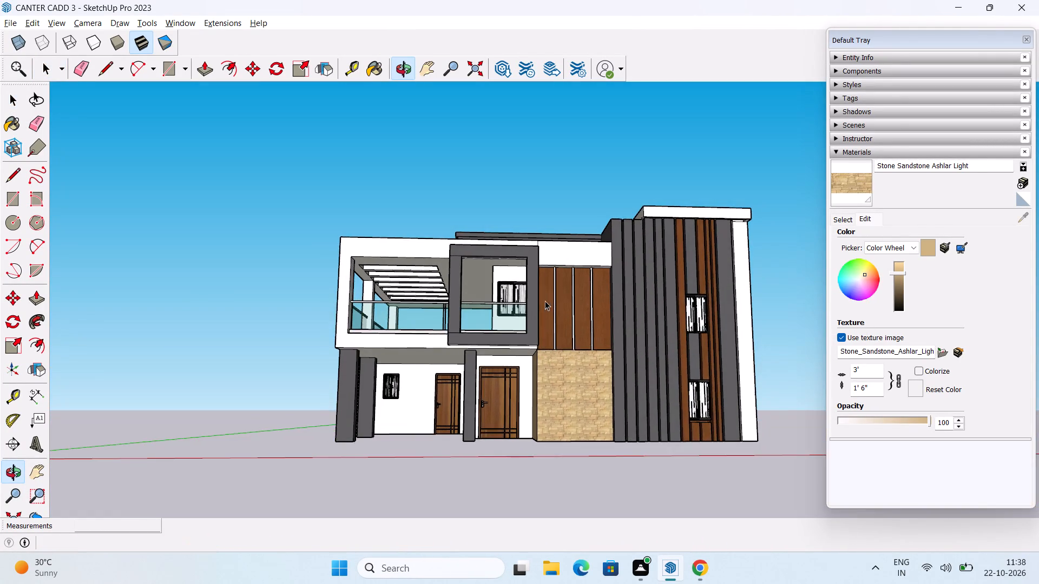
scroll(550, 302, down, 1)
middle_drag(438, 359, 636, 428)
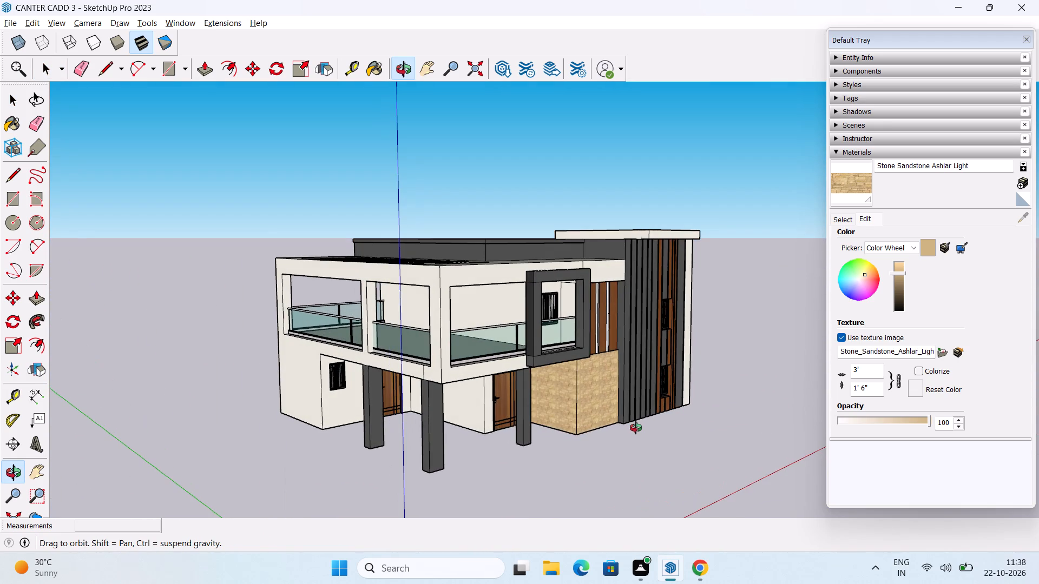
middle_drag(636, 428, 536, 370)
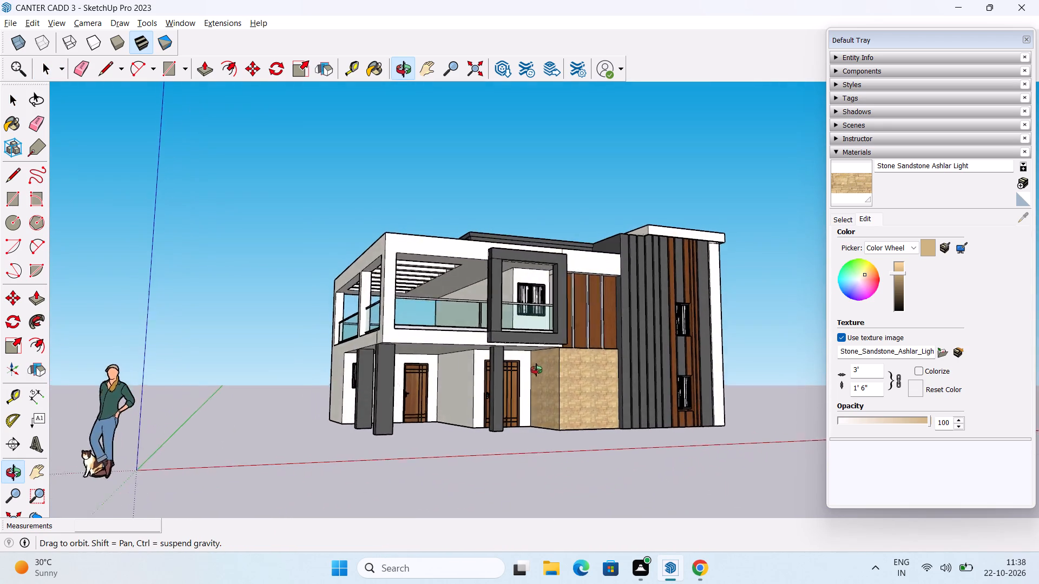
middle_drag(536, 370, 495, 384)
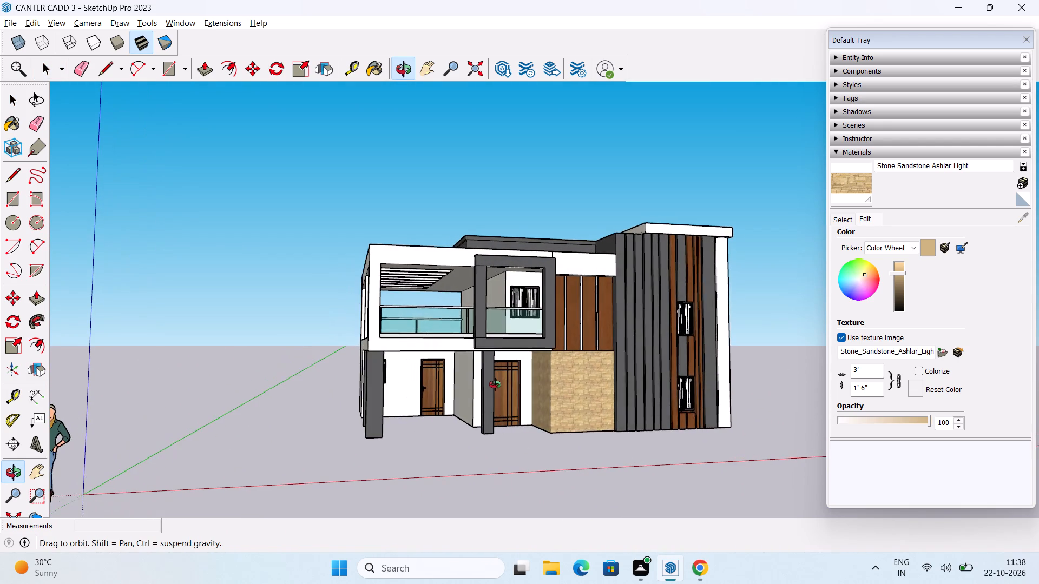
middle_drag(495, 384, 392, 371)
middle_drag(594, 350, 362, 407)
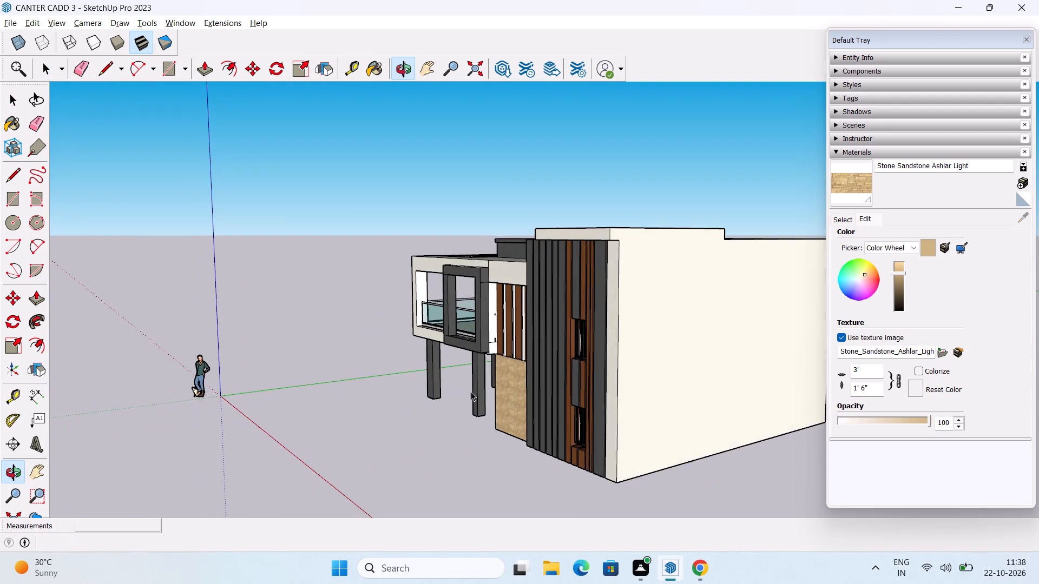
middle_drag(506, 384, 743, 461)
middle_drag(633, 430, 878, 440)
middle_drag(643, 403, 657, 363)
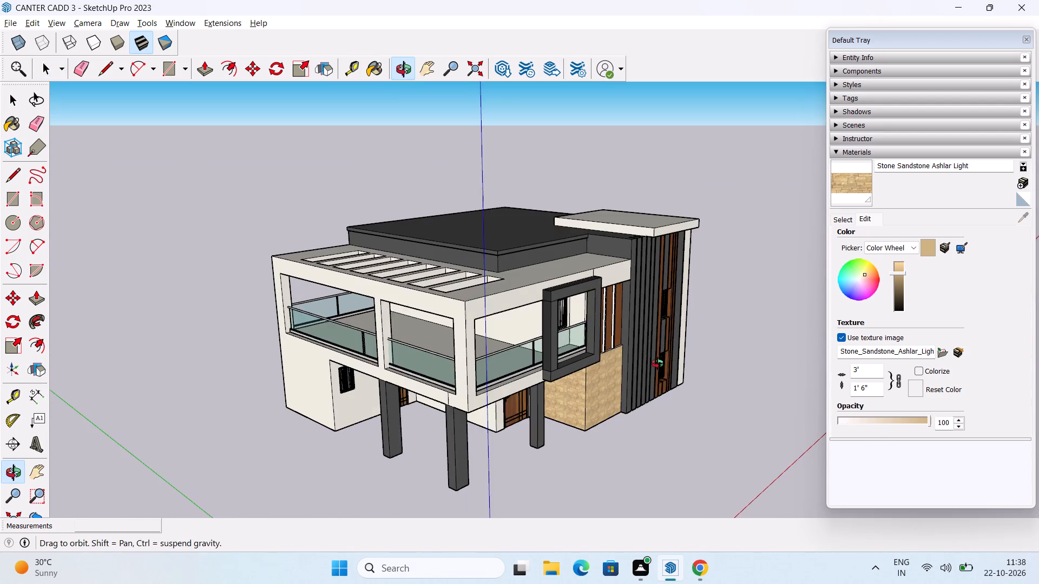
middle_drag(657, 363, 660, 360)
scroll(637, 200, up, 3)
middle_drag(666, 323, 558, 184)
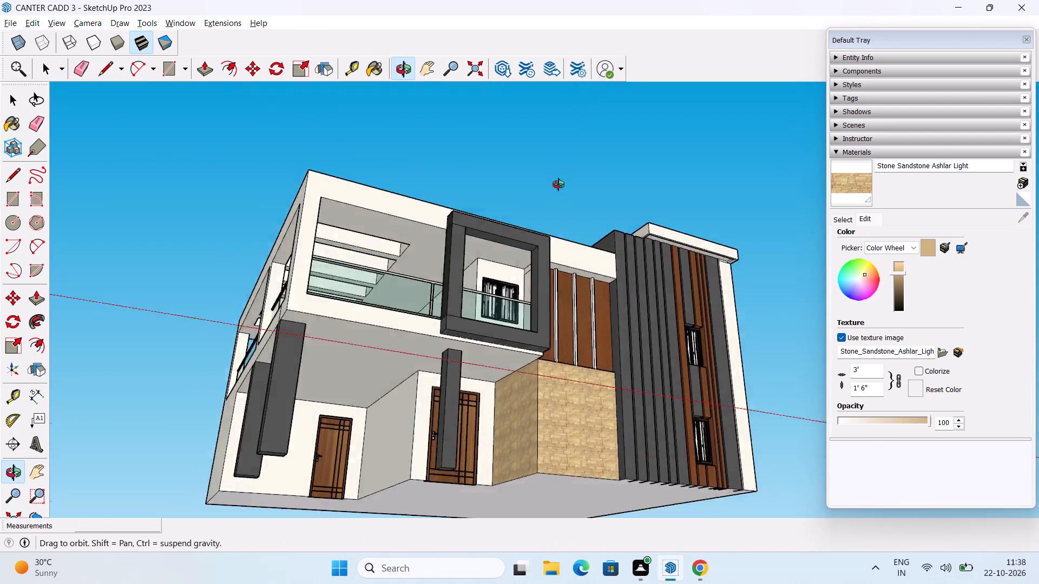
middle_drag(558, 184, 497, 362)
scroll(499, 400, down, 1)
middle_drag(501, 409, 386, 297)
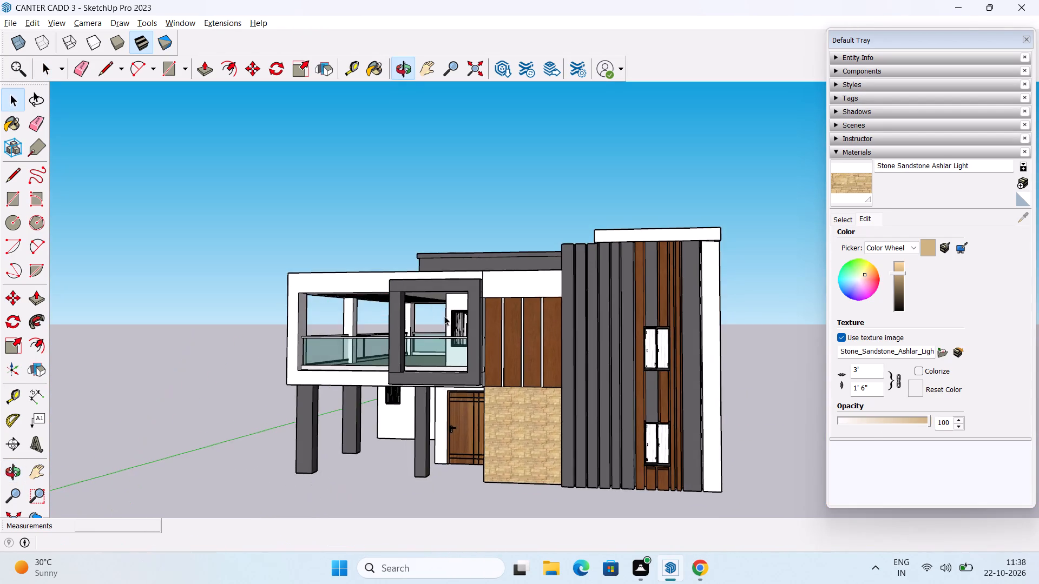
middle_drag(451, 319, 517, 337)
scroll(517, 337, down, 1)
middle_drag(524, 361, 486, 305)
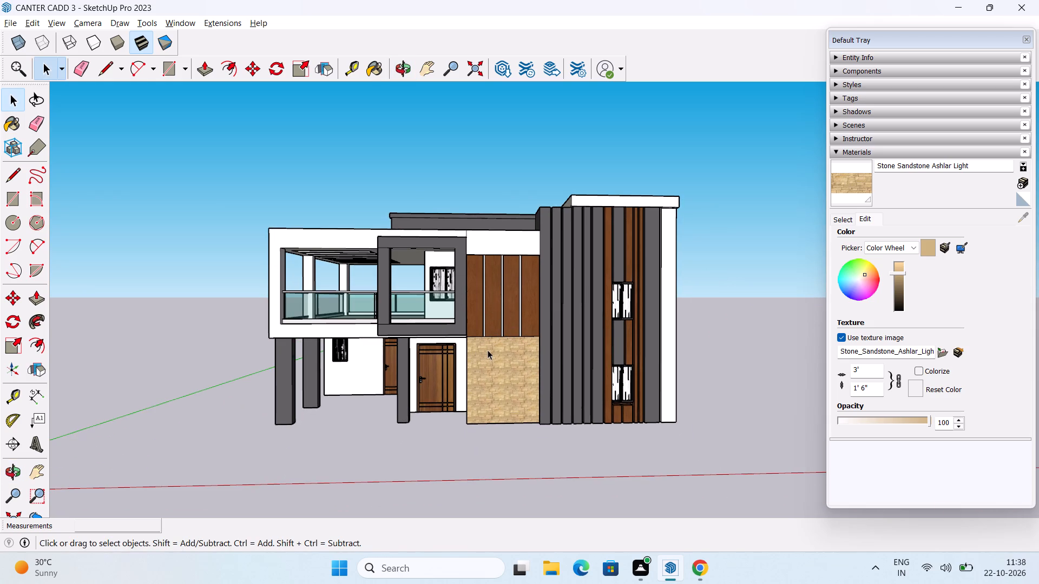
Place a guide line 5' in front of the stone wall's base edge and a second one 6" beyond it.
scroll(497, 344, down, 1)
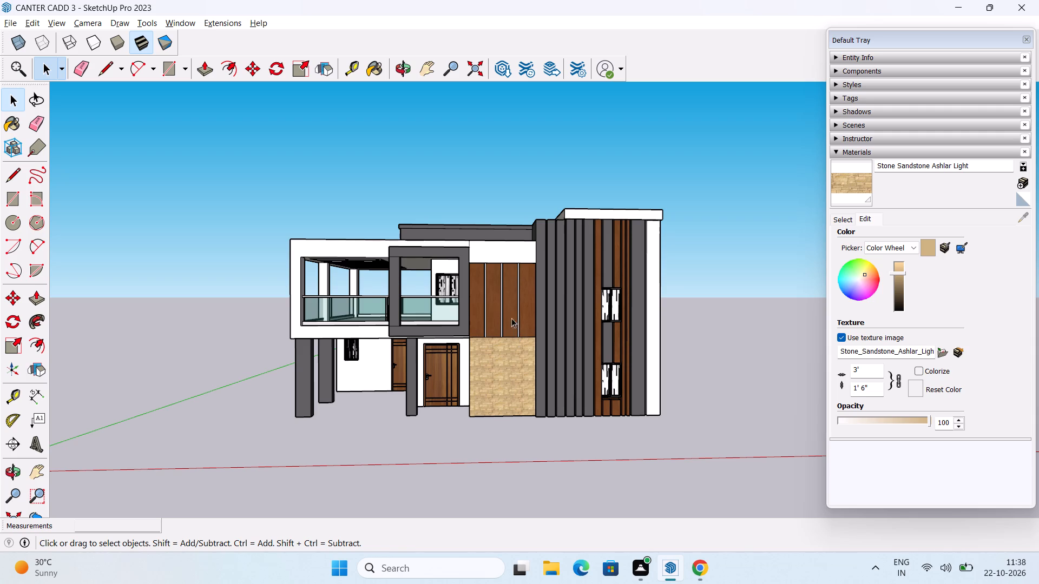
scroll(507, 320, down, 3)
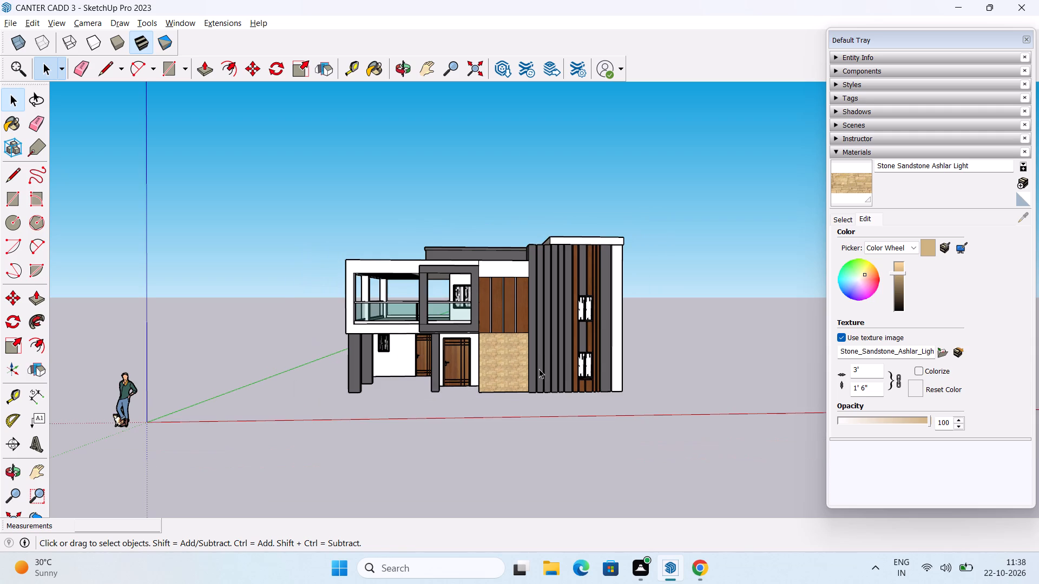
middle_drag(539, 369, 516, 474)
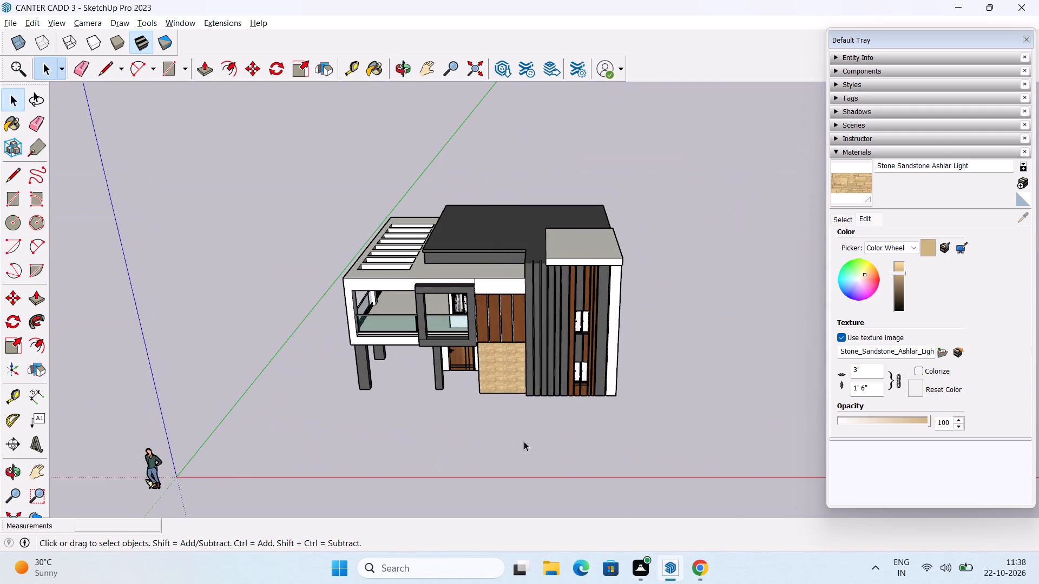
click(19, 402)
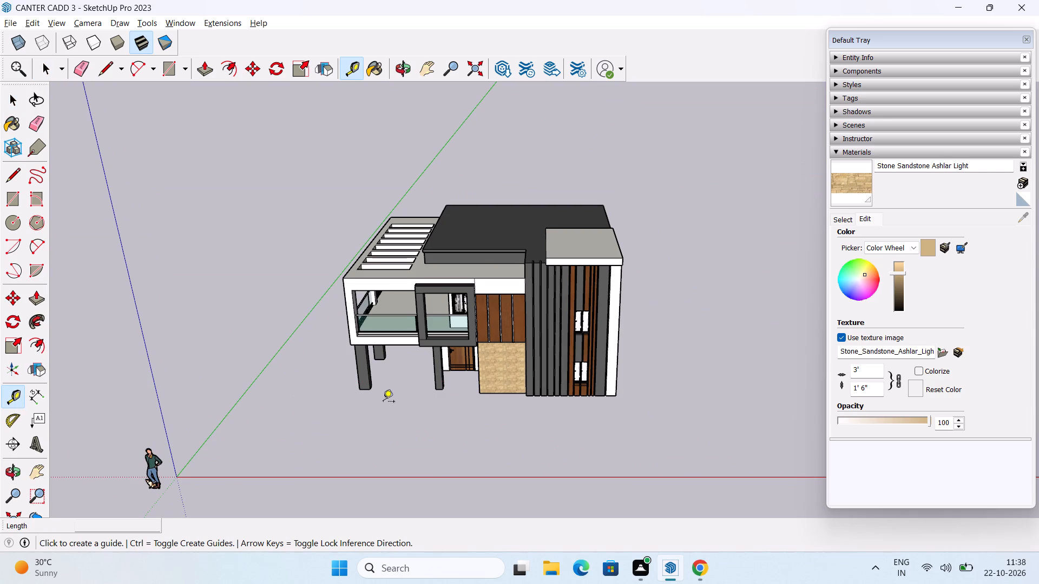
click(491, 392)
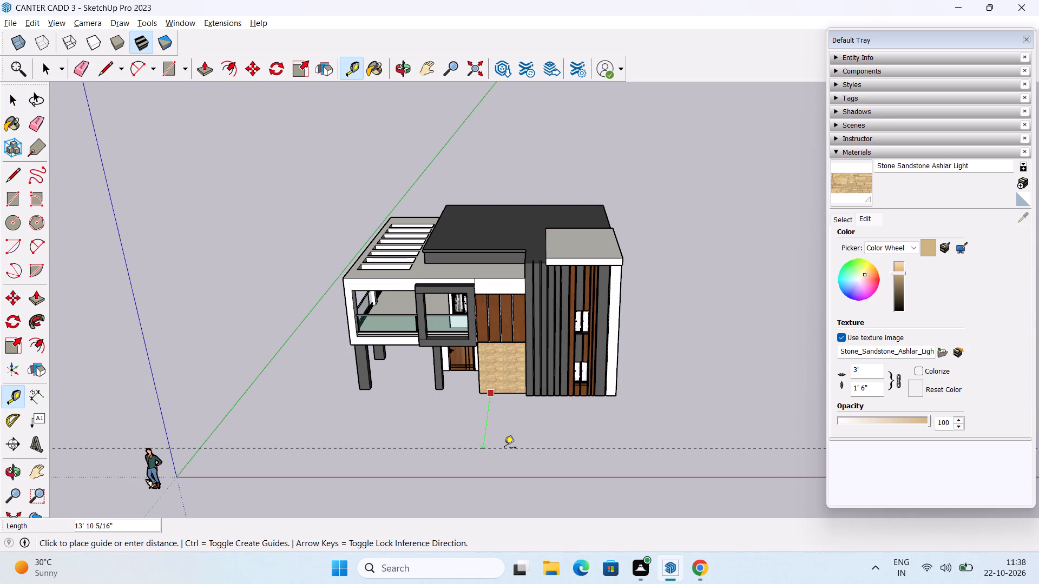
text(5')
key(Return)
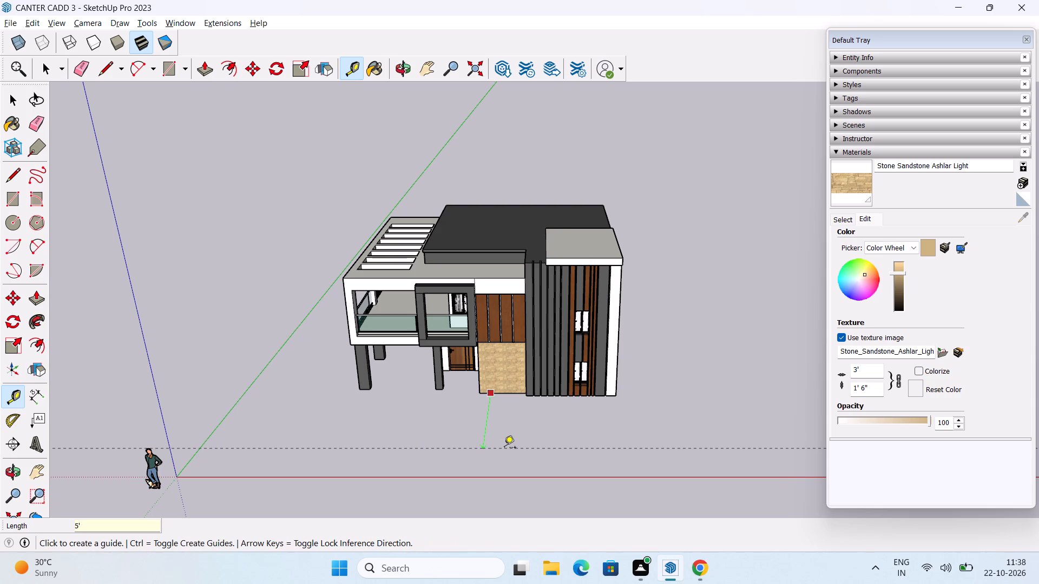
click(446, 412)
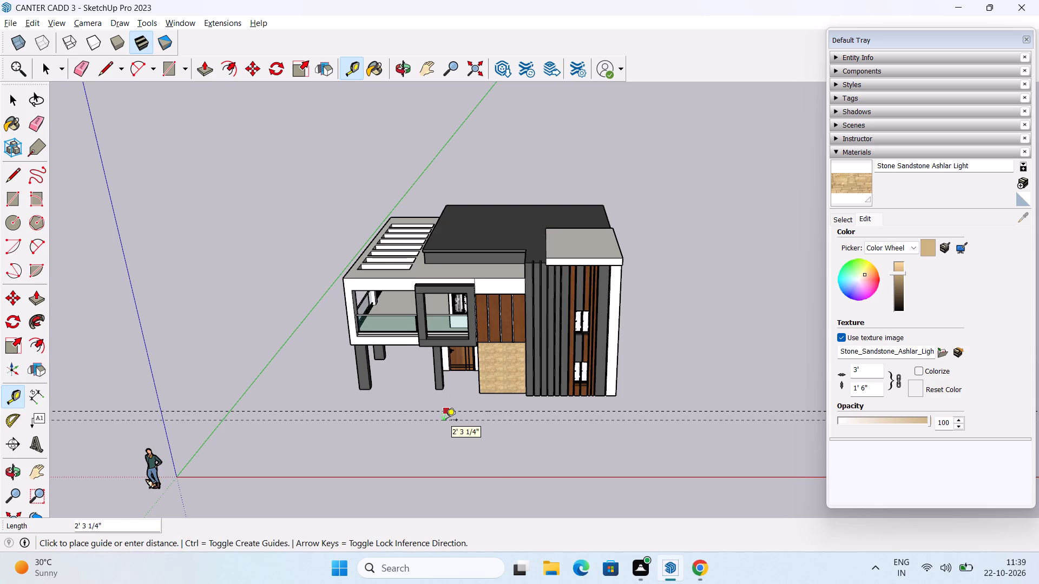
key(6)
key(shift+quotedbl)
key(Return)
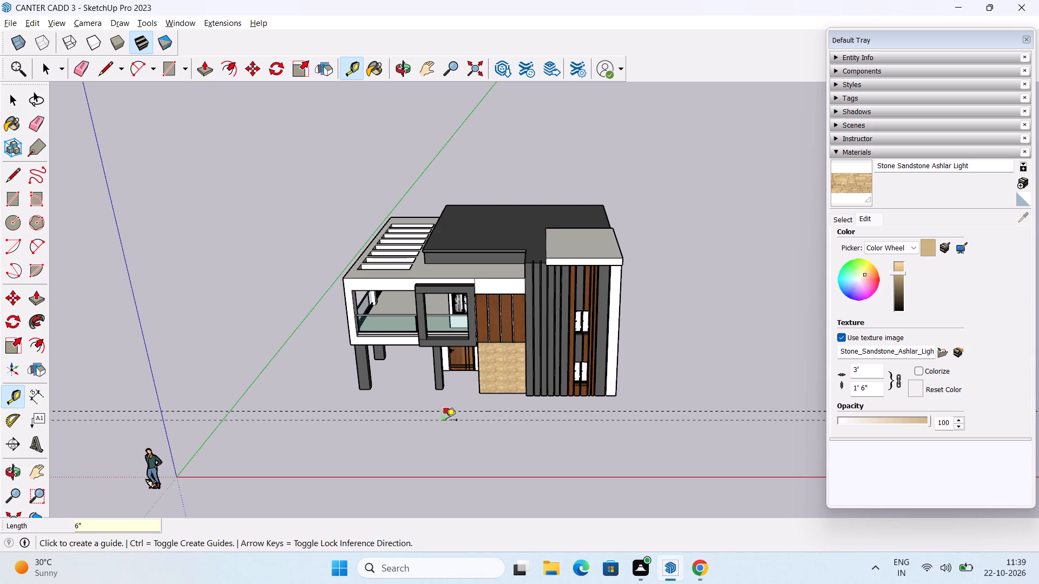
Place a guide 5' outside the base of the plain side wall next to the louvres, plus another 6" farther out.
middle_drag(698, 369, 500, 361)
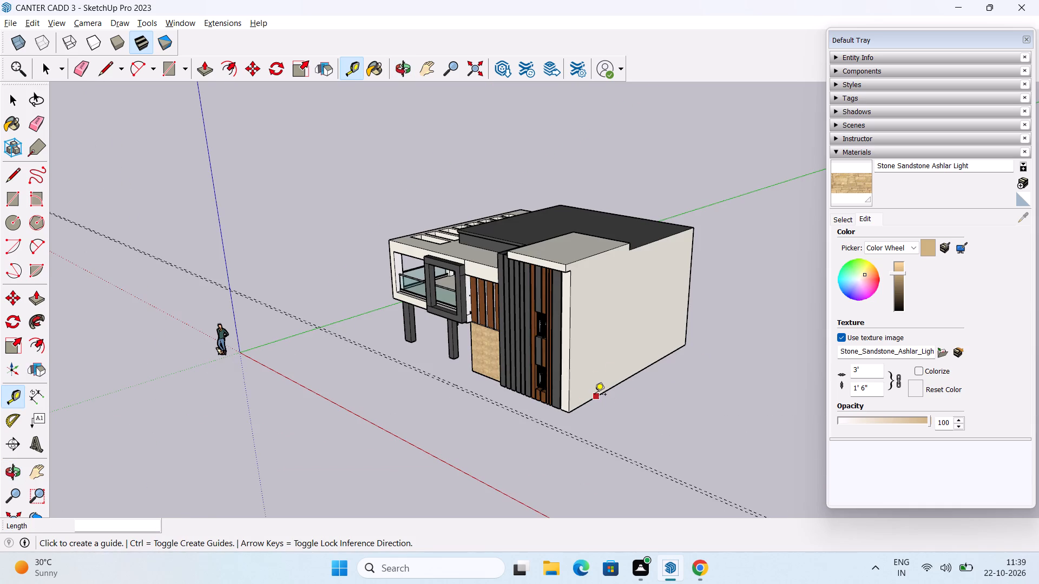
click(595, 395)
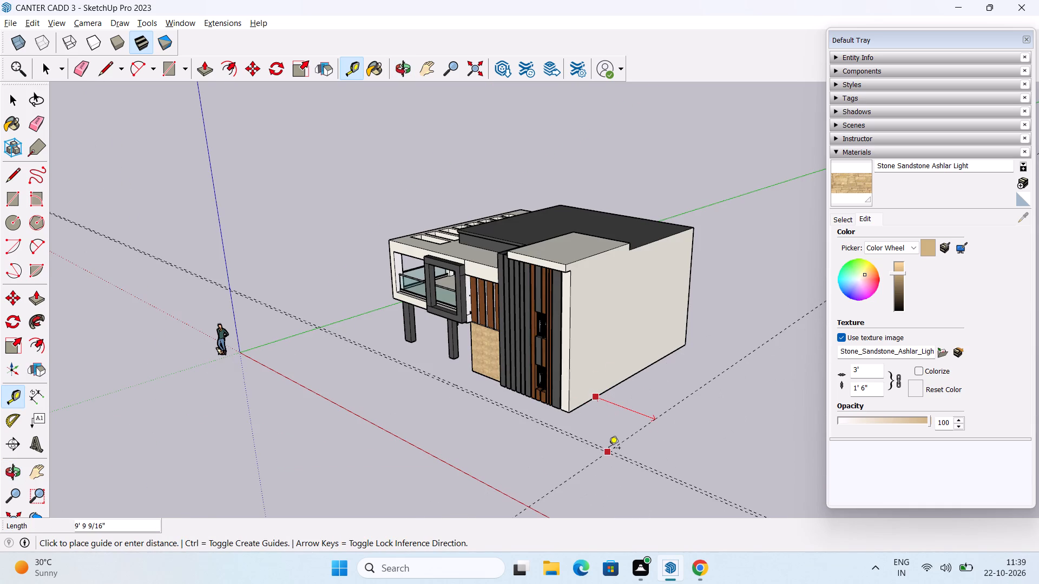
text(5')
key(Return)
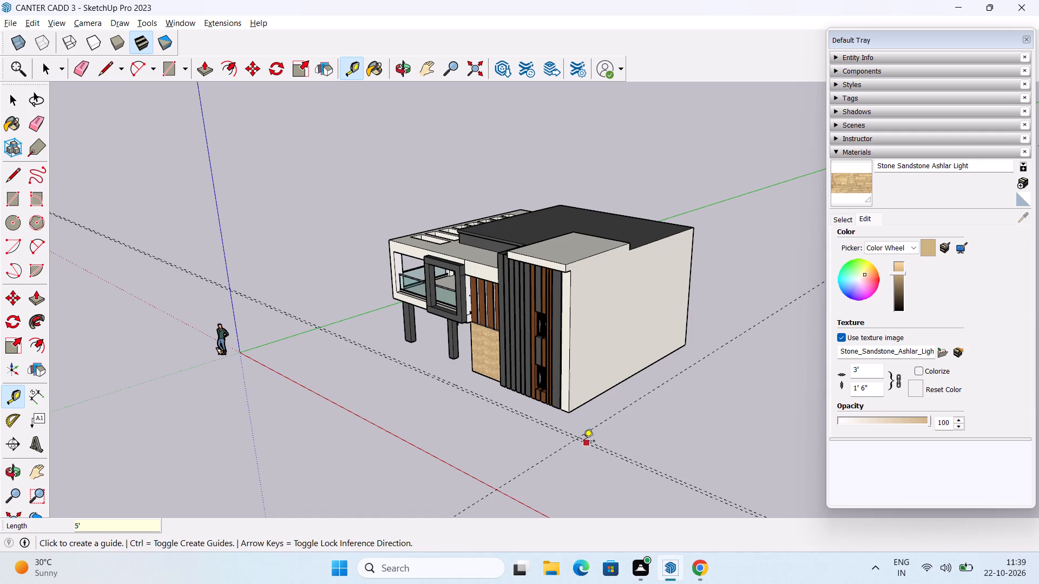
scroll(606, 452, up, 3)
click(622, 403)
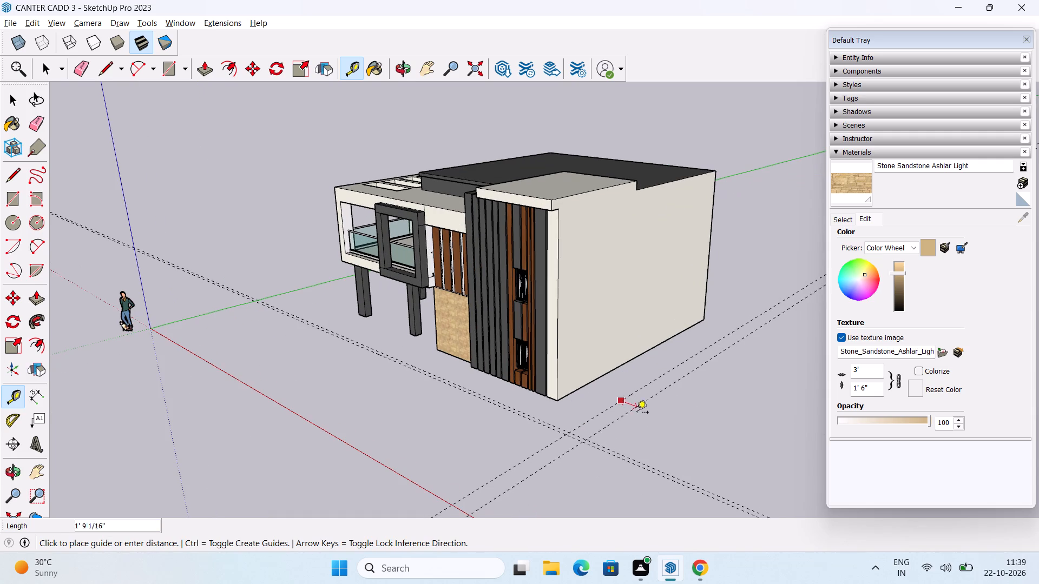
key(6)
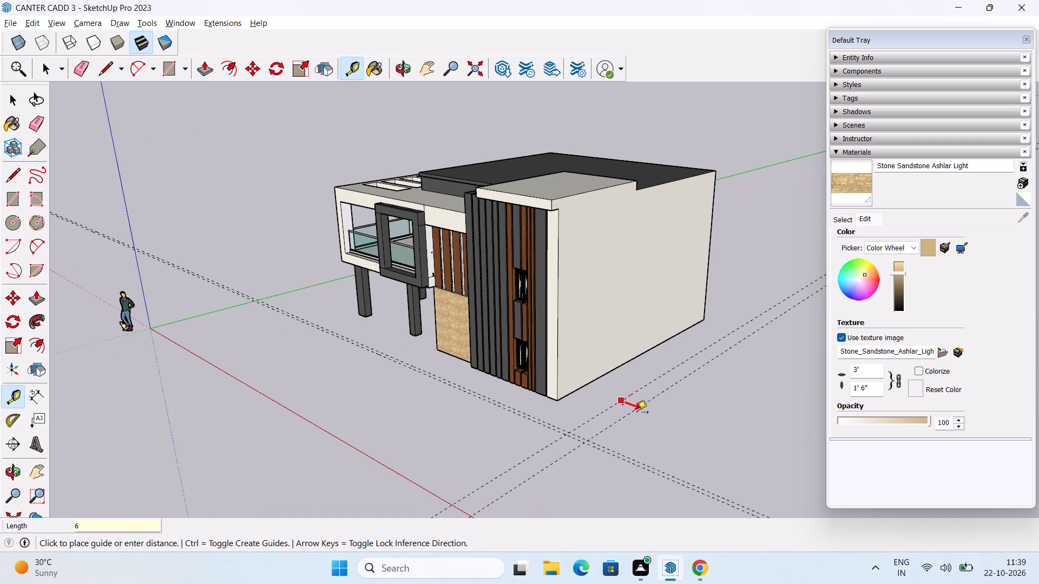
key(shift+quotedbl)
key(Return)
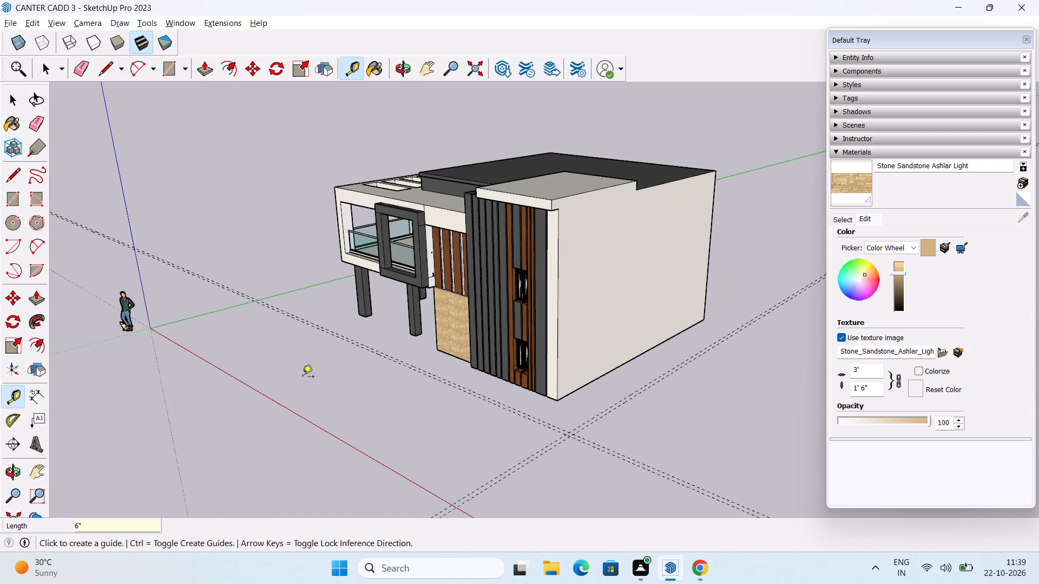
Place a guide 5' outside the ground-floor side wall below the pergola, plus another 6" farther out.
middle_drag(303, 377, 677, 414)
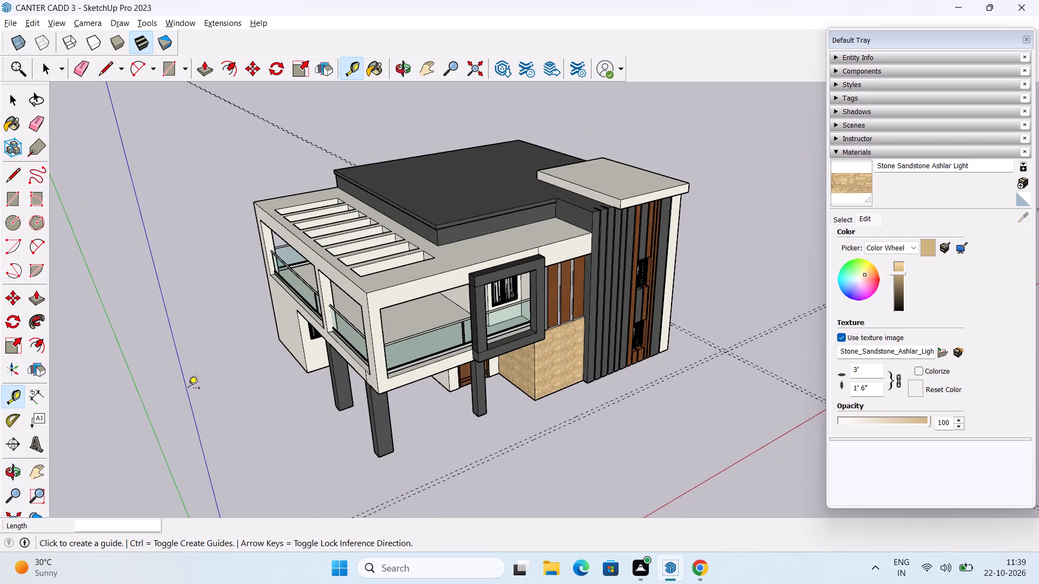
click(286, 348)
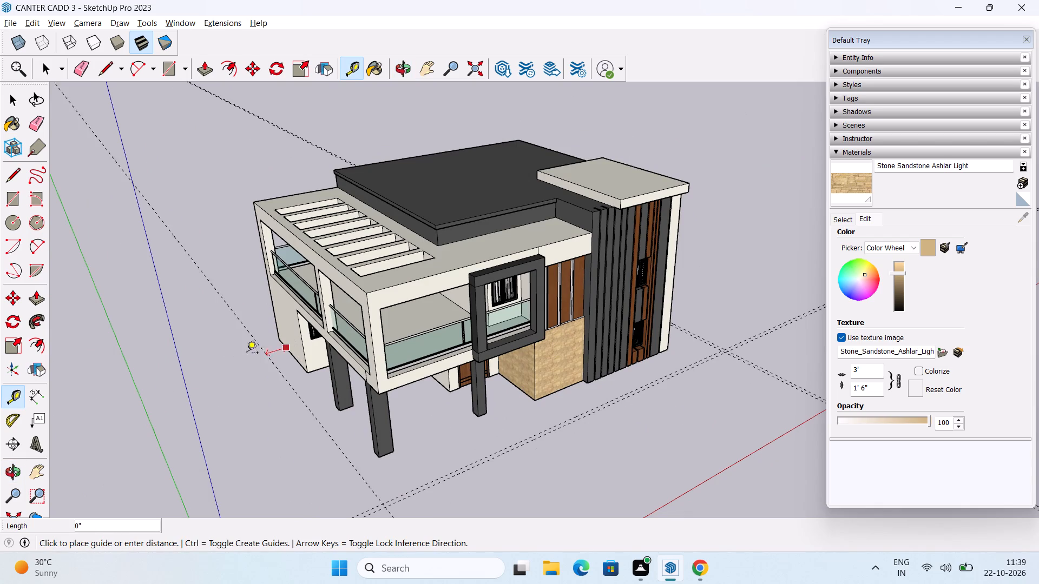
text(5')
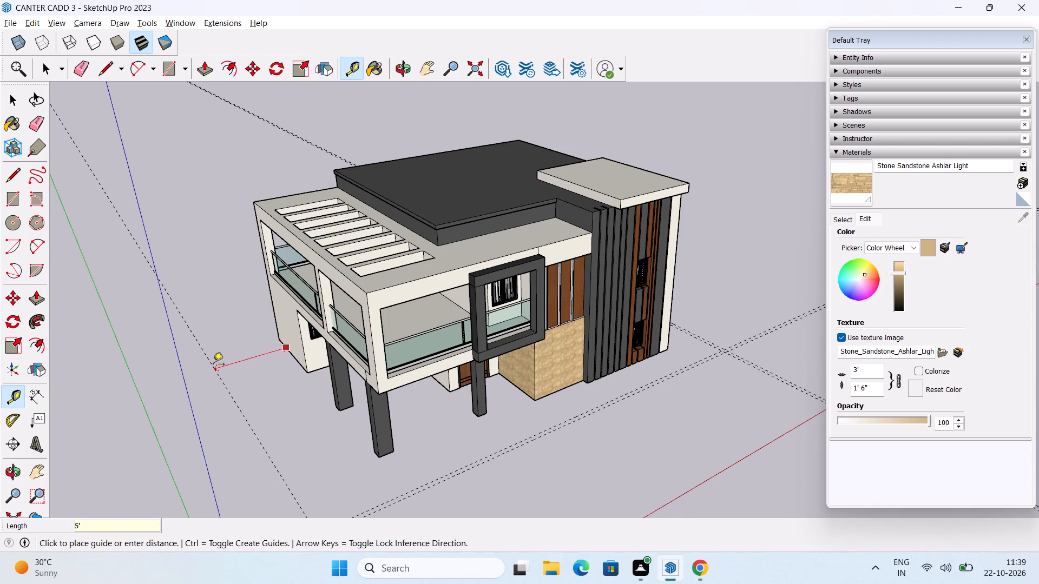
key(Return)
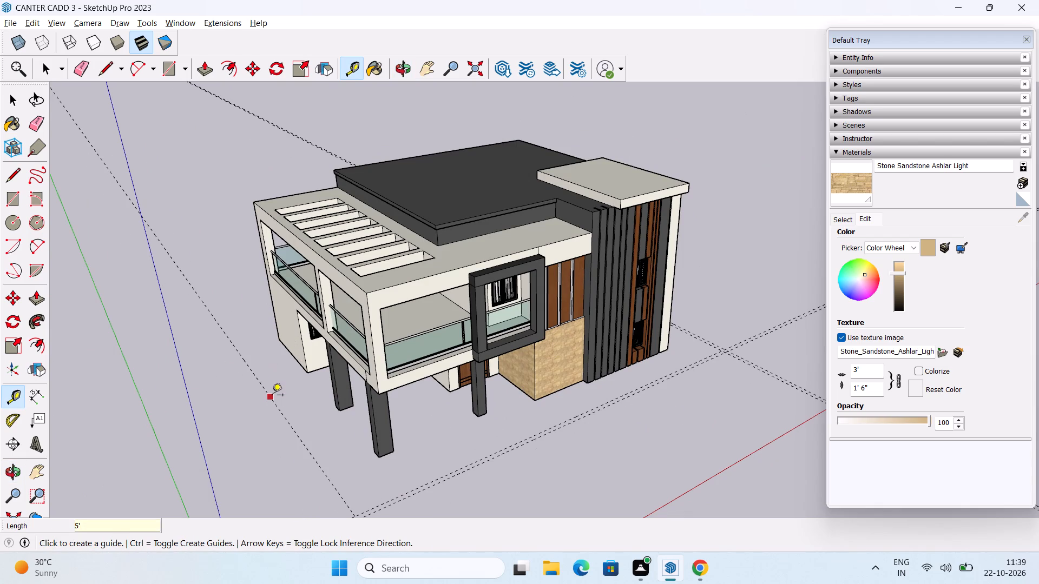
click(272, 396)
text(6")
key(Return)
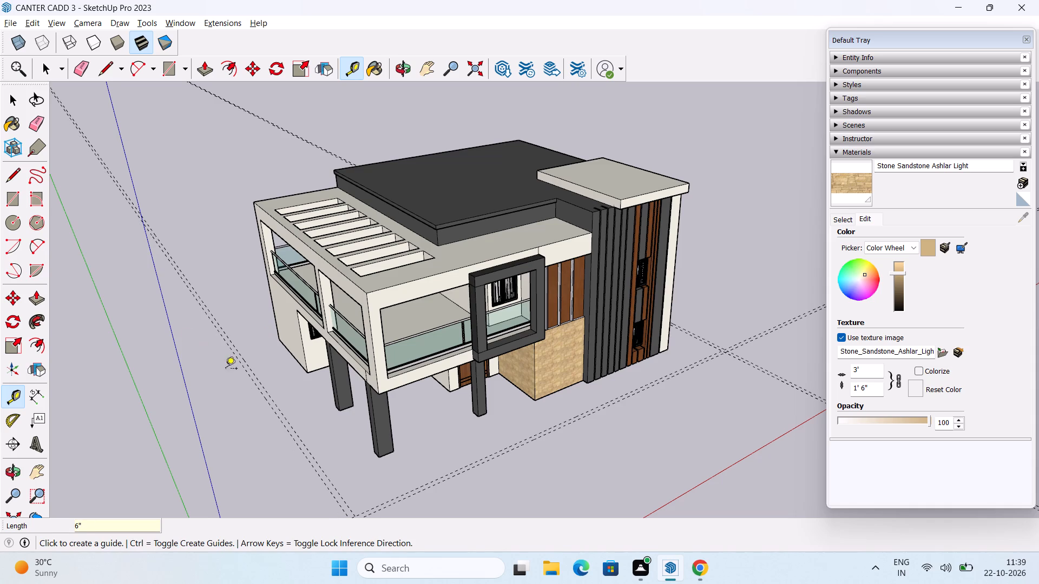
Place a guide 5' outside the base of the plain rear wall, plus another 6" farther out.
middle_drag(317, 387, 538, 355)
middle_drag(372, 380, 605, 422)
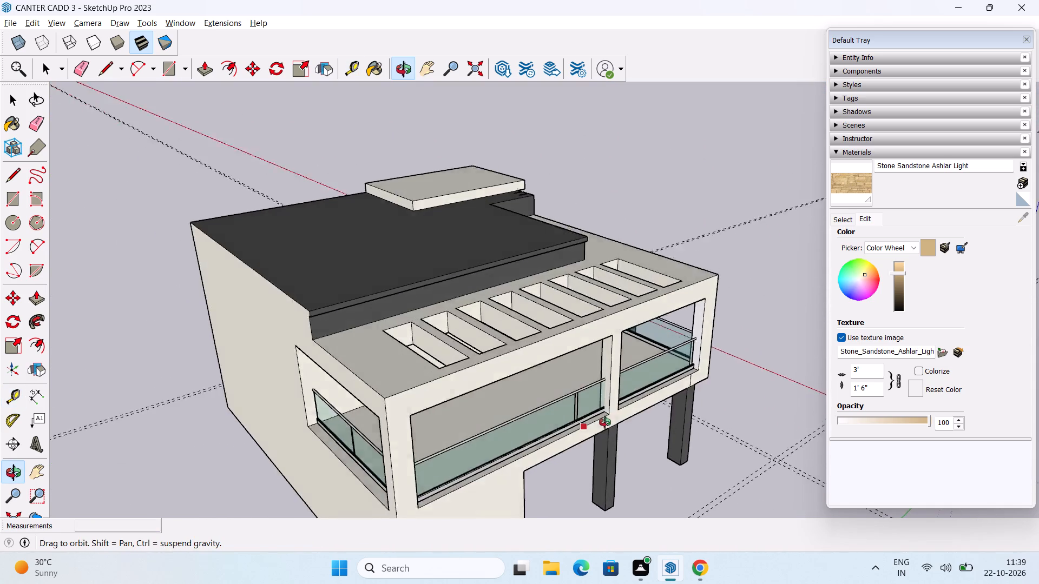
middle_drag(605, 422, 604, 442)
scroll(604, 442, down, 2)
middle_drag(580, 448, 567, 276)
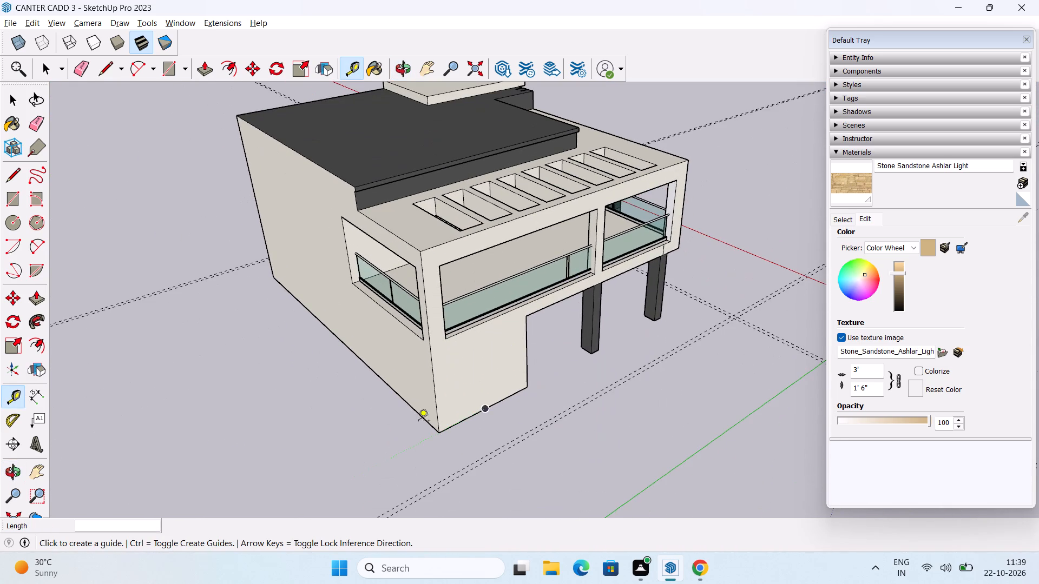
click(396, 388)
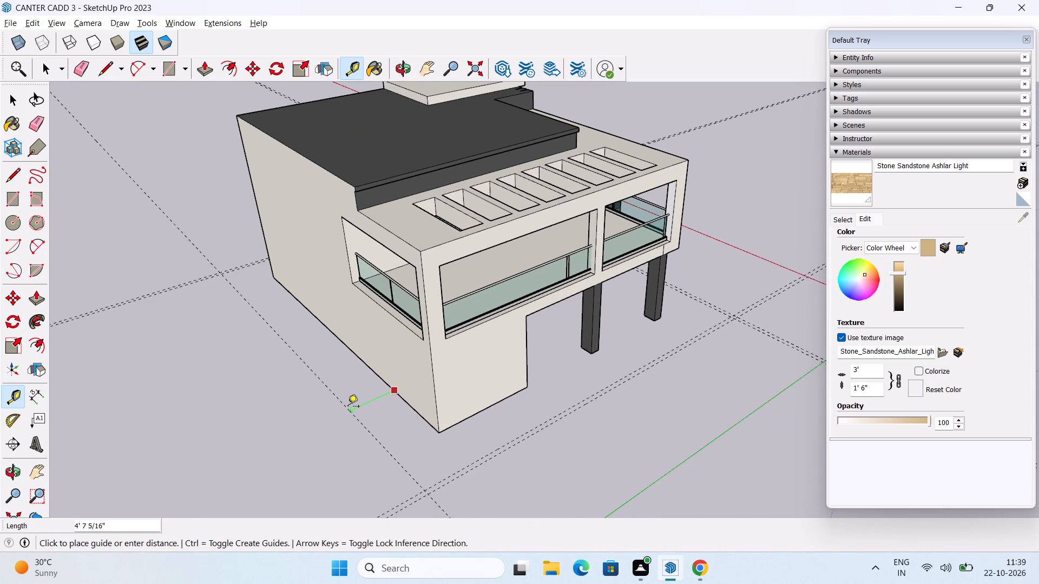
text(5')
key(Return)
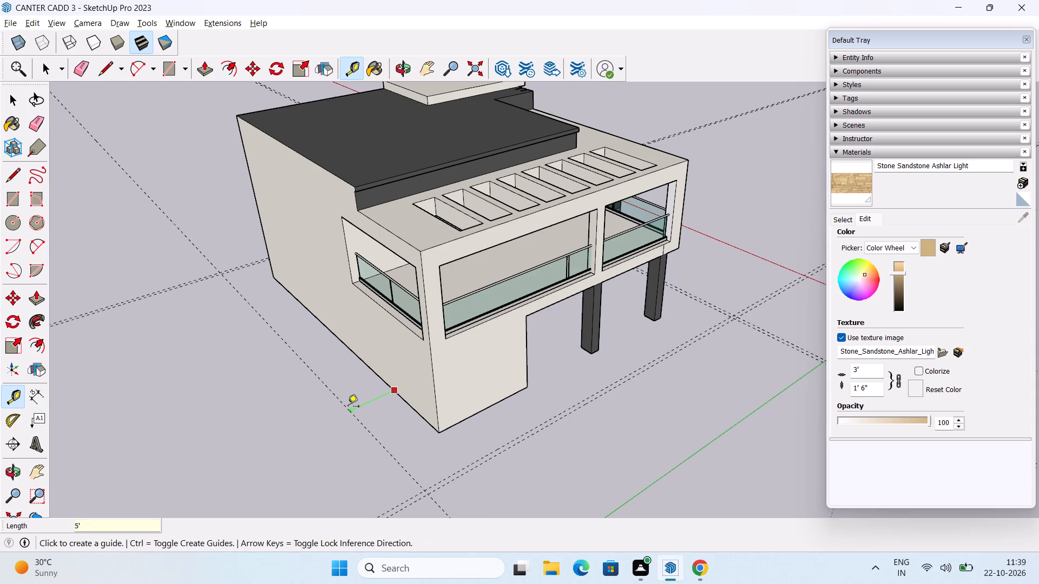
click(367, 438)
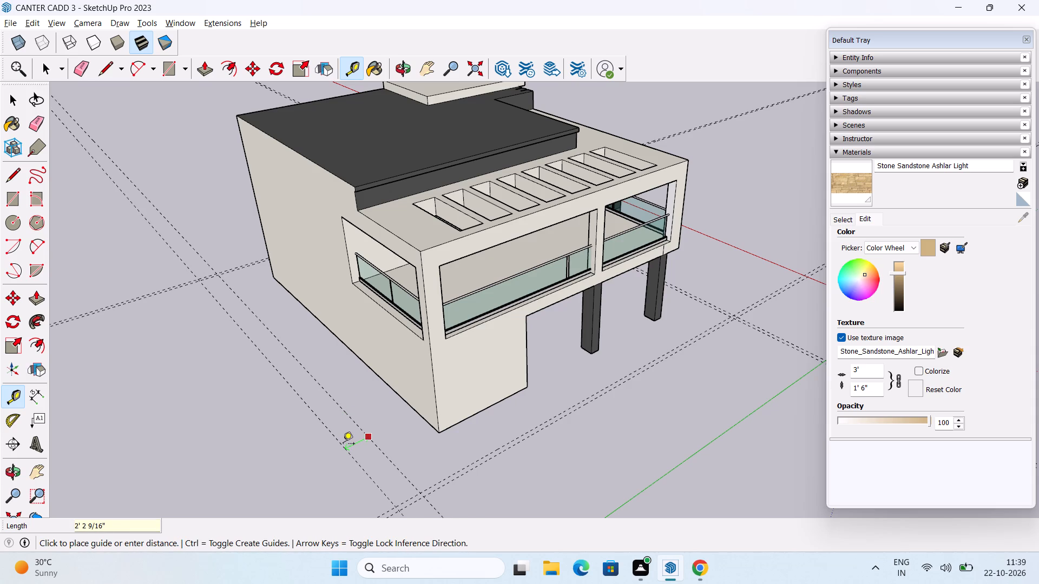
text(6")
key(Return)
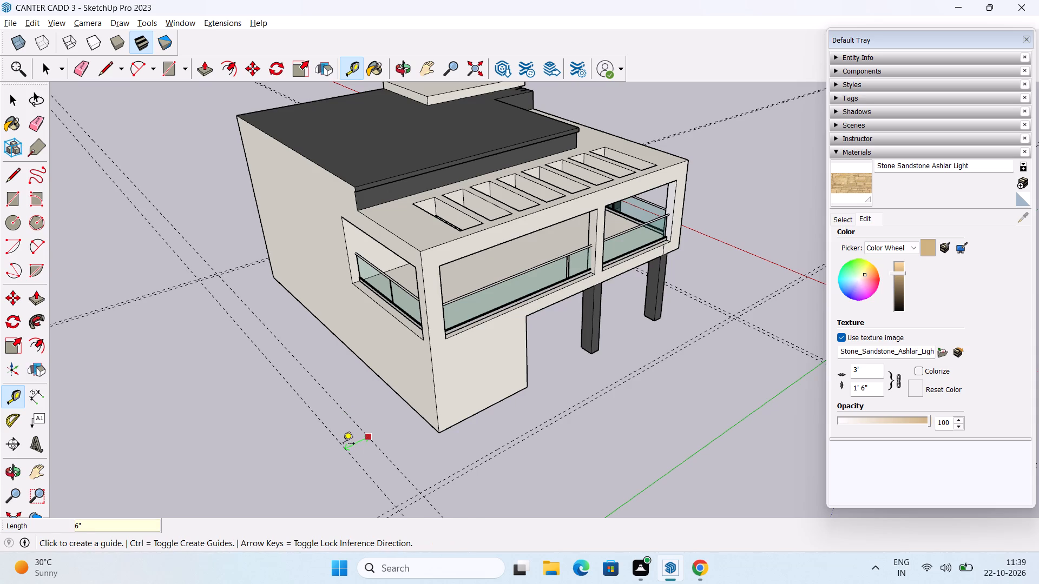
key(space)
Draw connected lines along the inner guides around the house: 47' at the front, 40' 3" beside the plain side wall and 47' at the rear.
scroll(394, 383, down, 3)
middle_drag(355, 329, 156, 310)
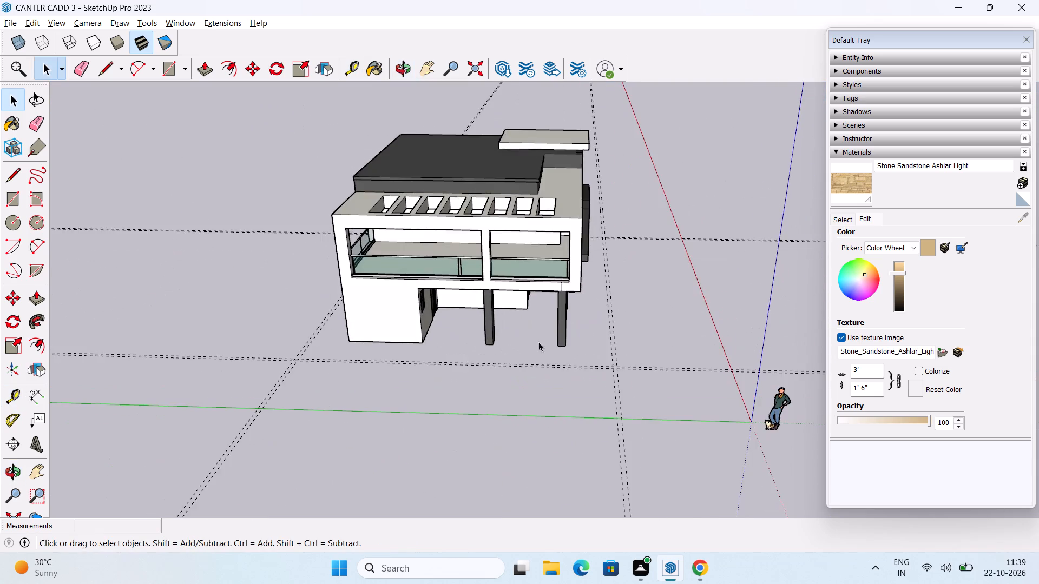
scroll(541, 343, down, 2)
middle_drag(569, 363, 219, 360)
middle_drag(487, 334, 456, 421)
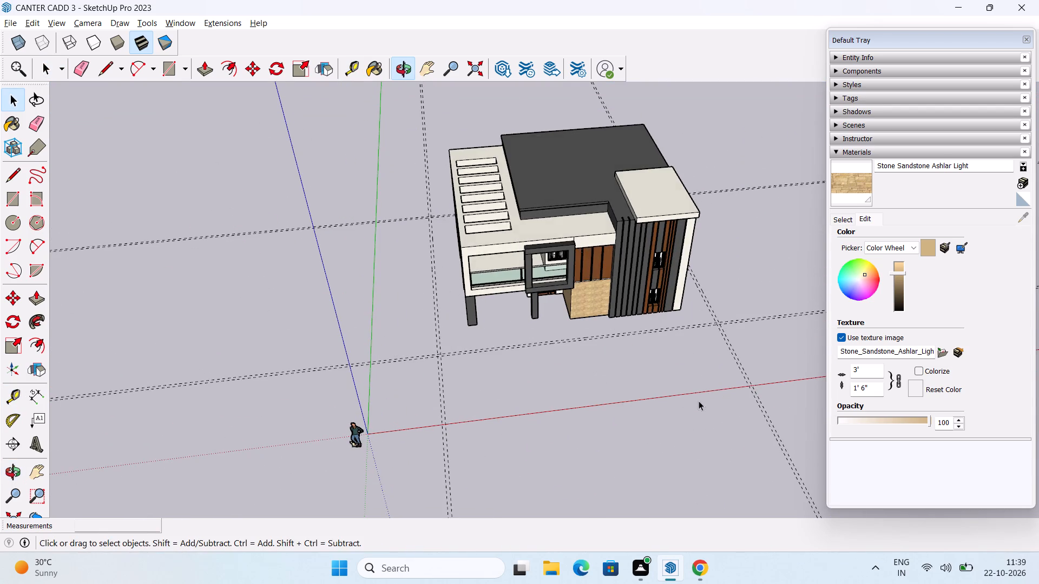
middle_drag(695, 403, 433, 407)
middle_drag(433, 407, 401, 436)
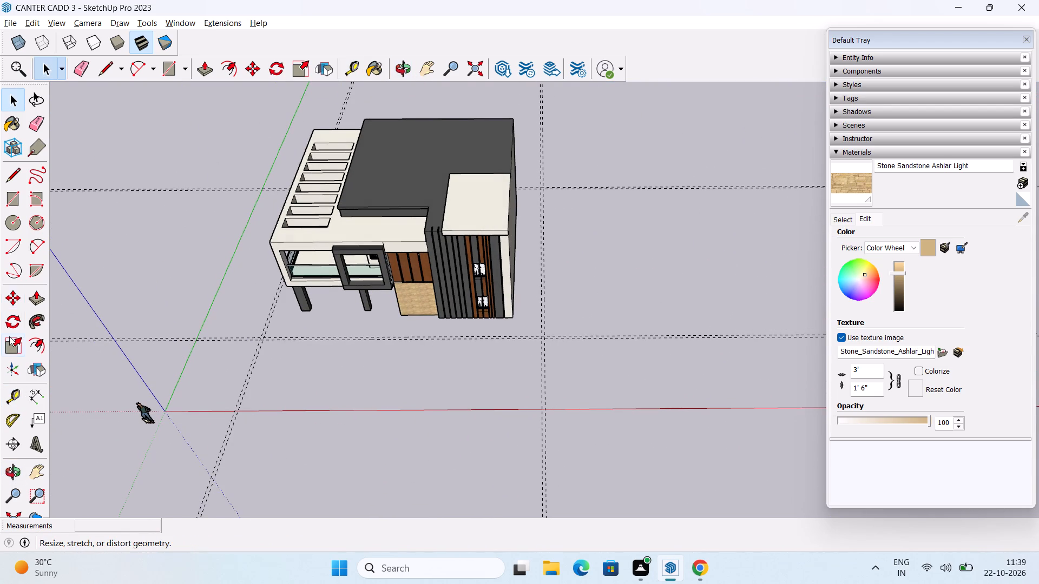
click(15, 175)
scroll(290, 370, up, 5)
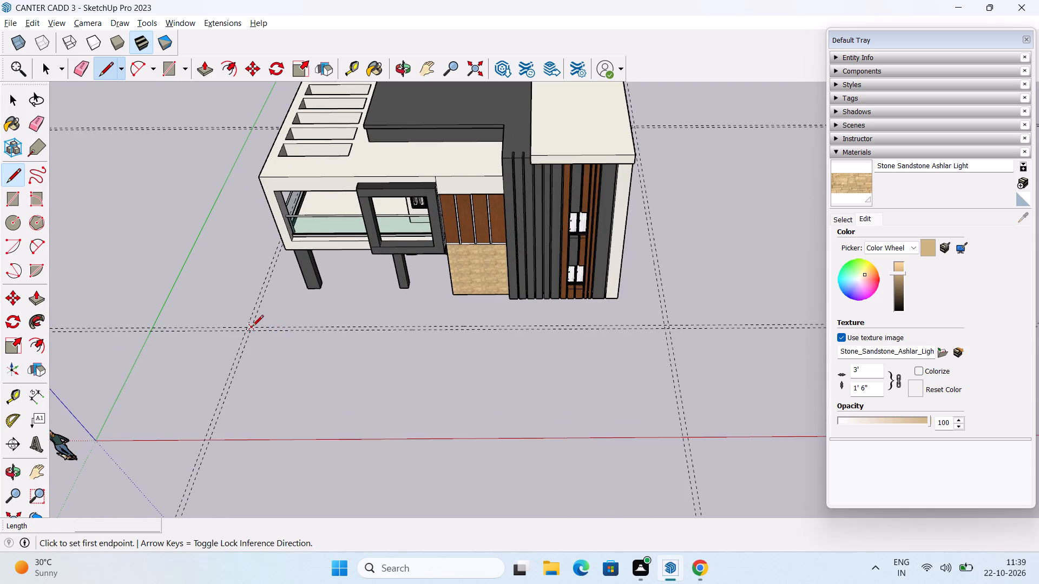
click(252, 327)
middle_drag(540, 337, 459, 323)
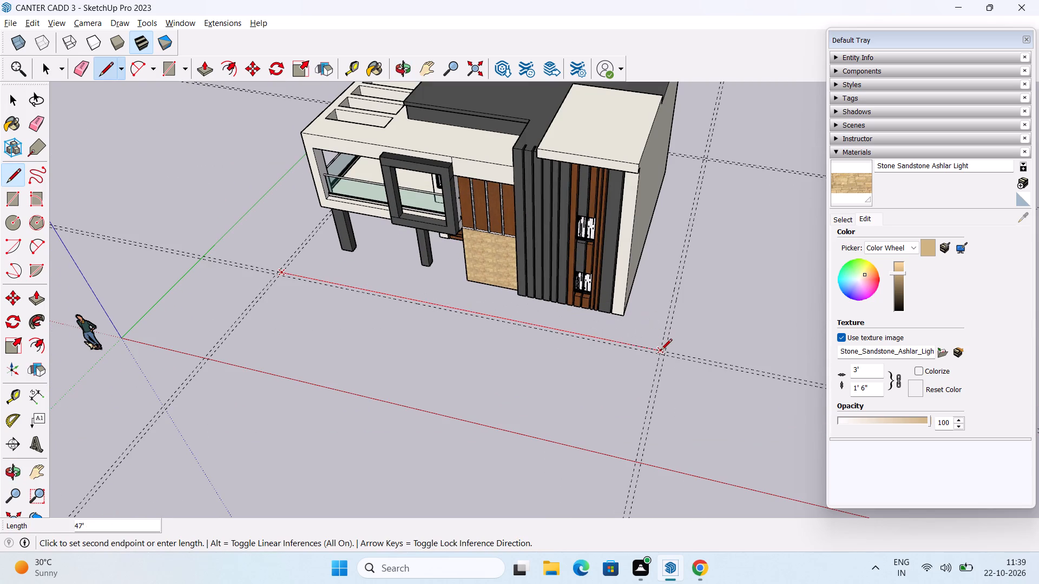
click(661, 351)
middle_drag(707, 173, 649, 274)
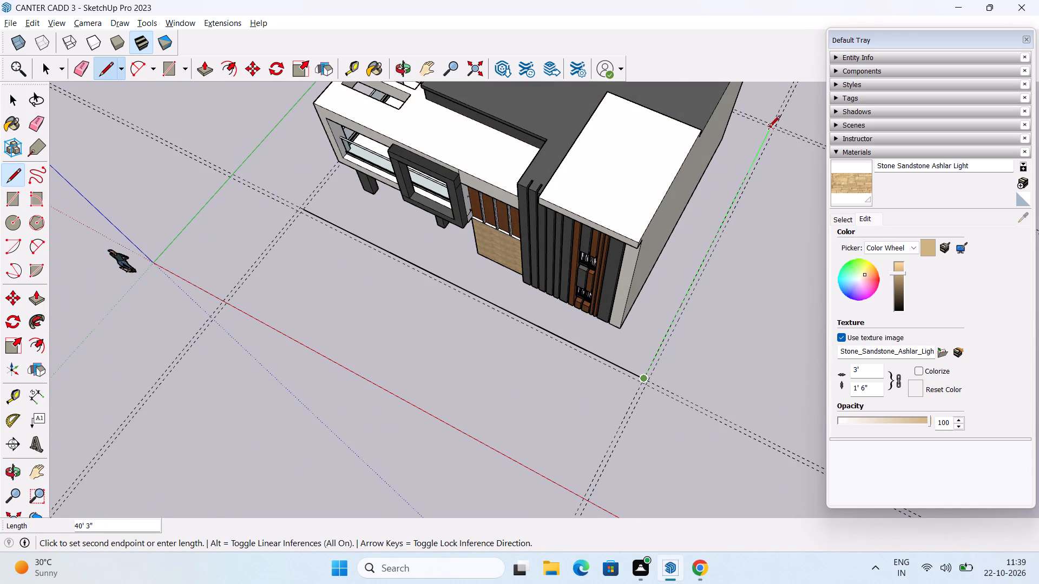
click(771, 127)
shift+middle_drag(765, 128, 712, 223)
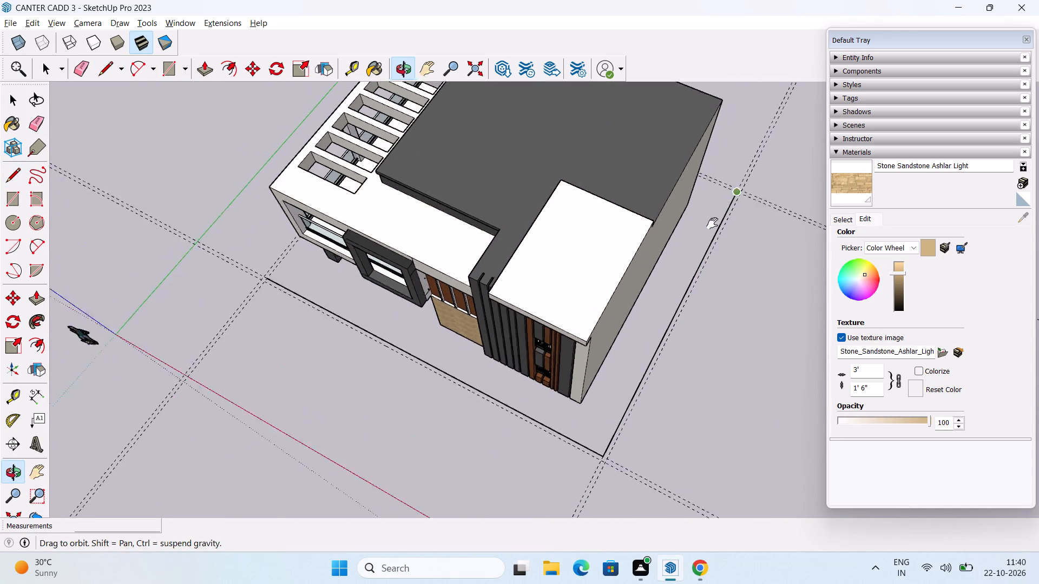
shift+middle_drag(712, 223, 688, 280)
middle_drag(696, 240, 525, 359)
middle_drag(690, 200, 661, 217)
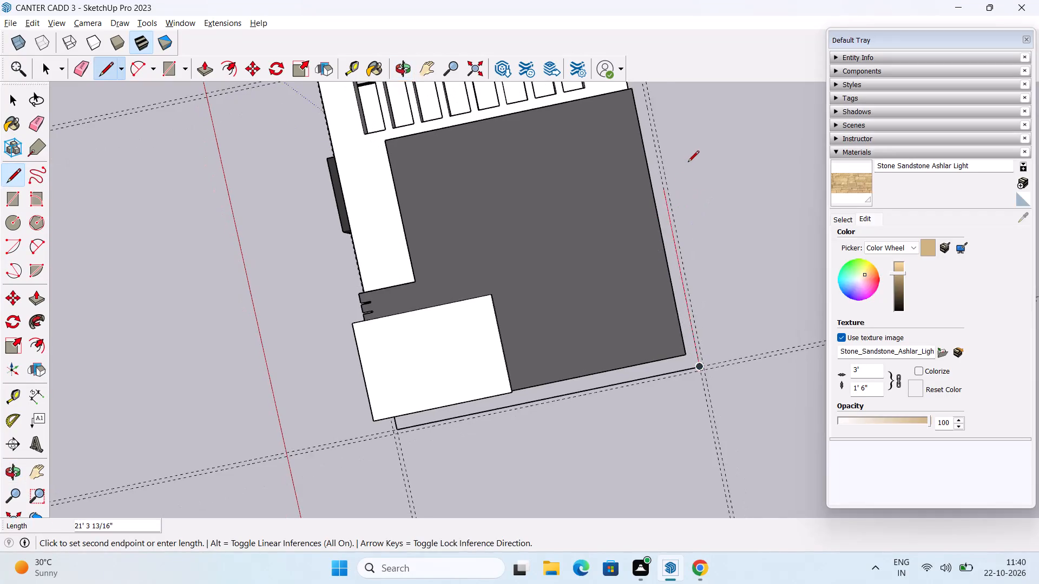
shift+middle_drag(688, 162, 654, 297)
middle_drag(647, 116, 640, 233)
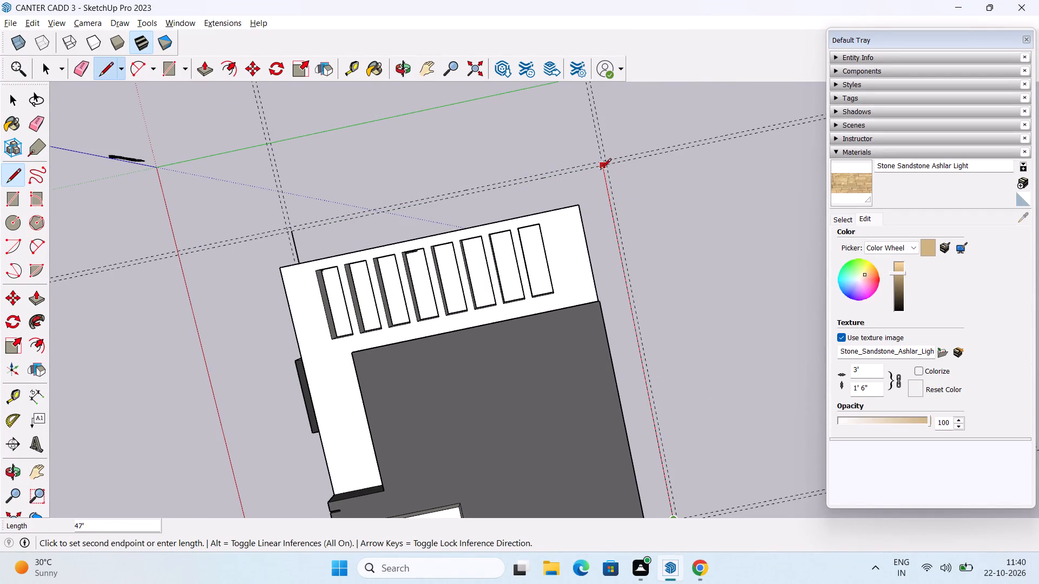
click(603, 167)
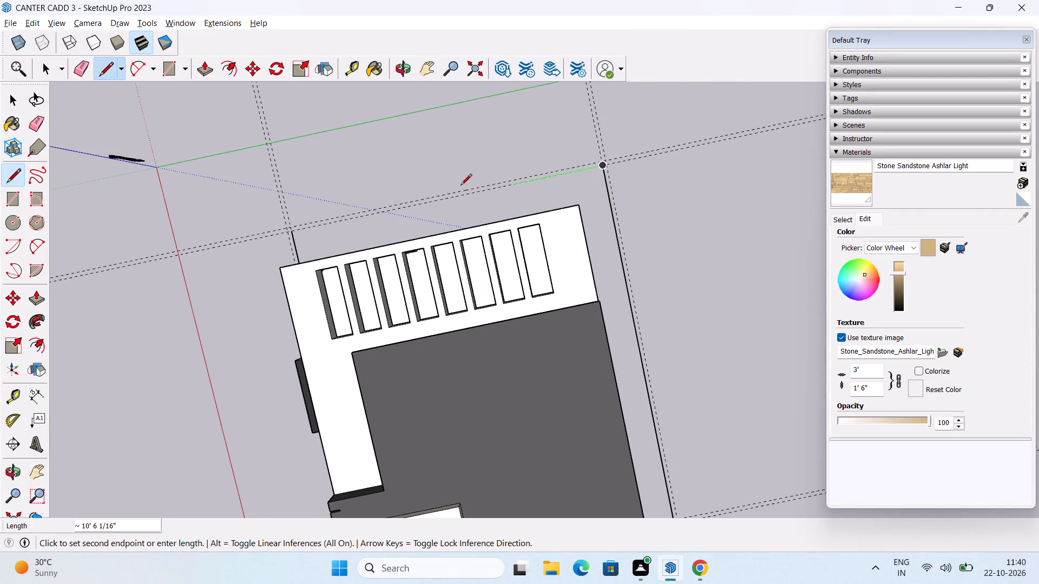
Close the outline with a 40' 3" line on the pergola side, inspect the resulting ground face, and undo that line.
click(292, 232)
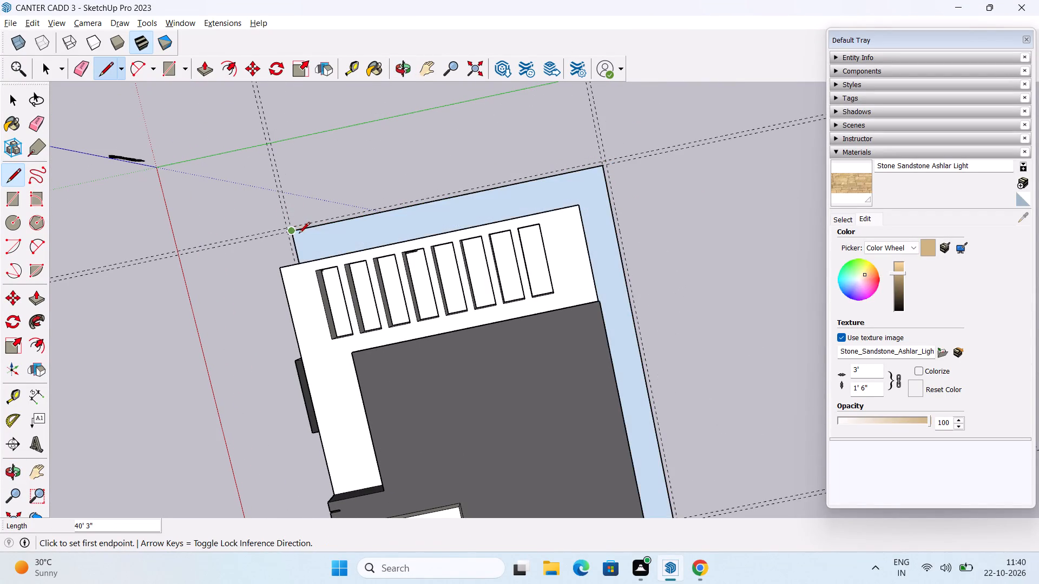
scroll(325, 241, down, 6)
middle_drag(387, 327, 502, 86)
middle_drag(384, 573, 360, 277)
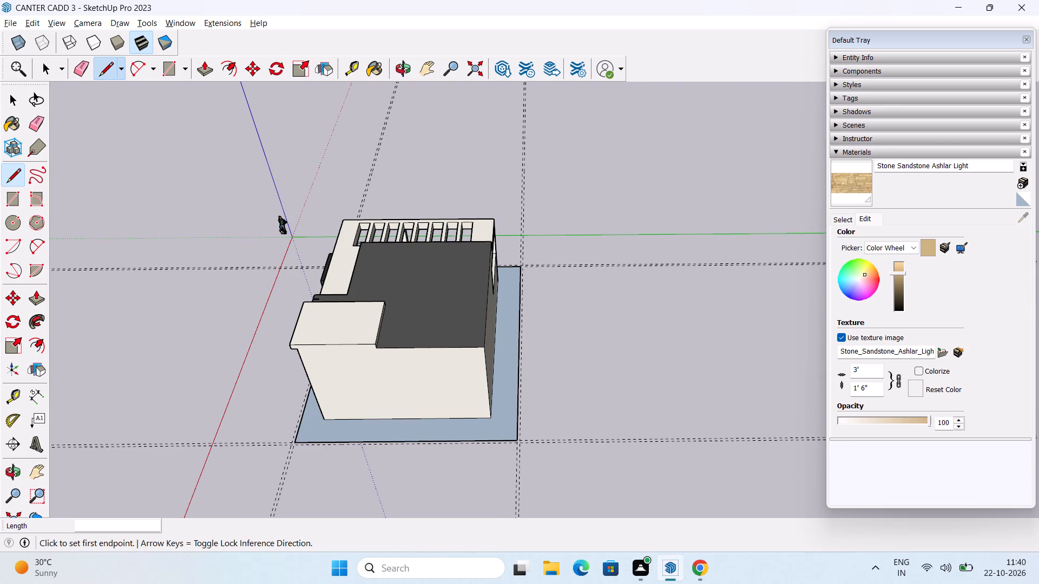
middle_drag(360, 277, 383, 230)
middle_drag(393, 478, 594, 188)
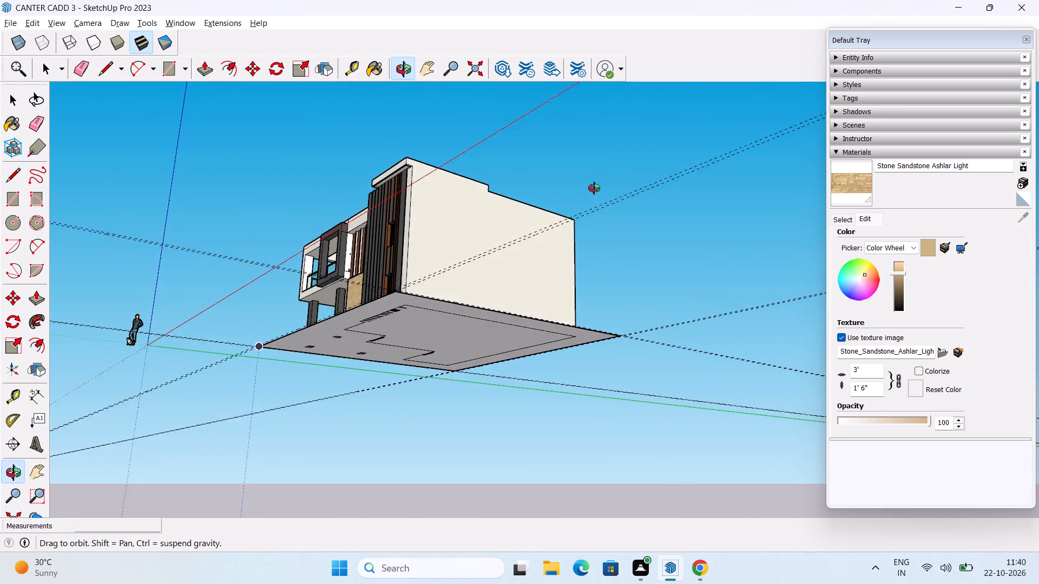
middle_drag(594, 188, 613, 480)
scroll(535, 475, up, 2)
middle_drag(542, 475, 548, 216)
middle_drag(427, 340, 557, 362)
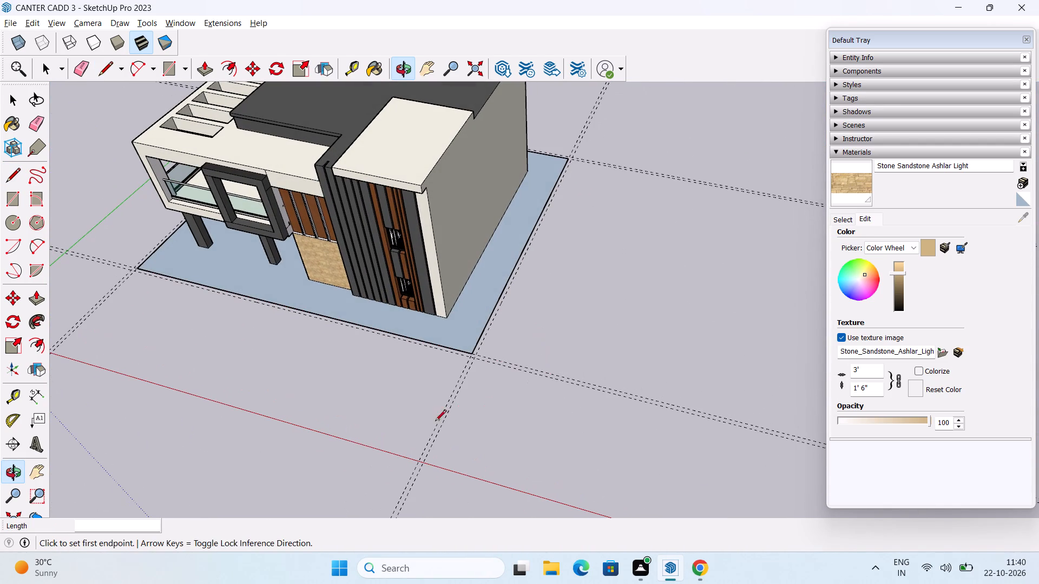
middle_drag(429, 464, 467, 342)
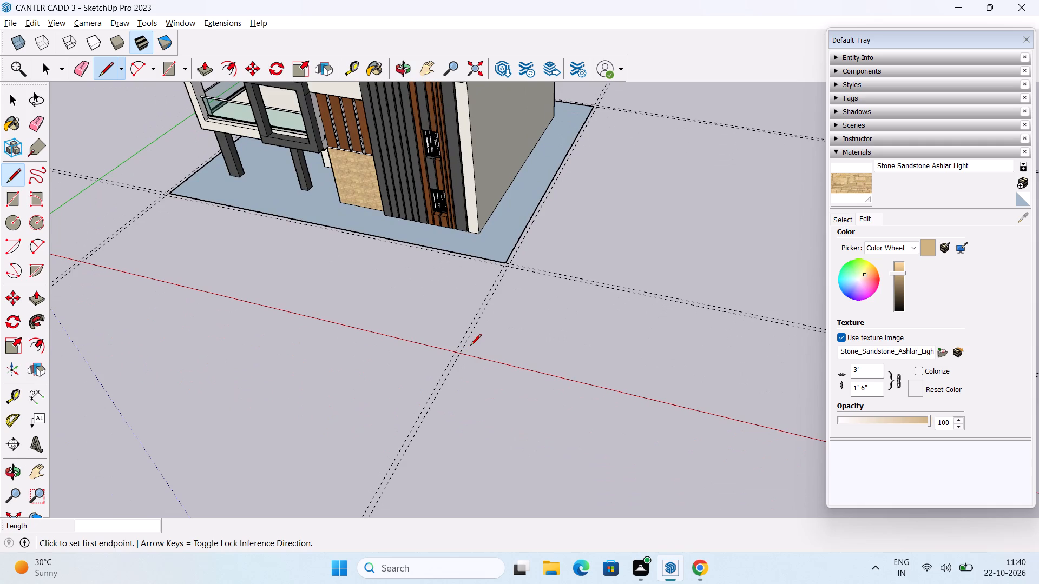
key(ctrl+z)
Draw a thin rectangle 47' 6" long between the two front guides, from the pergola-side inner corner to the opposite outer corner.
middle_drag(422, 306, 435, 336)
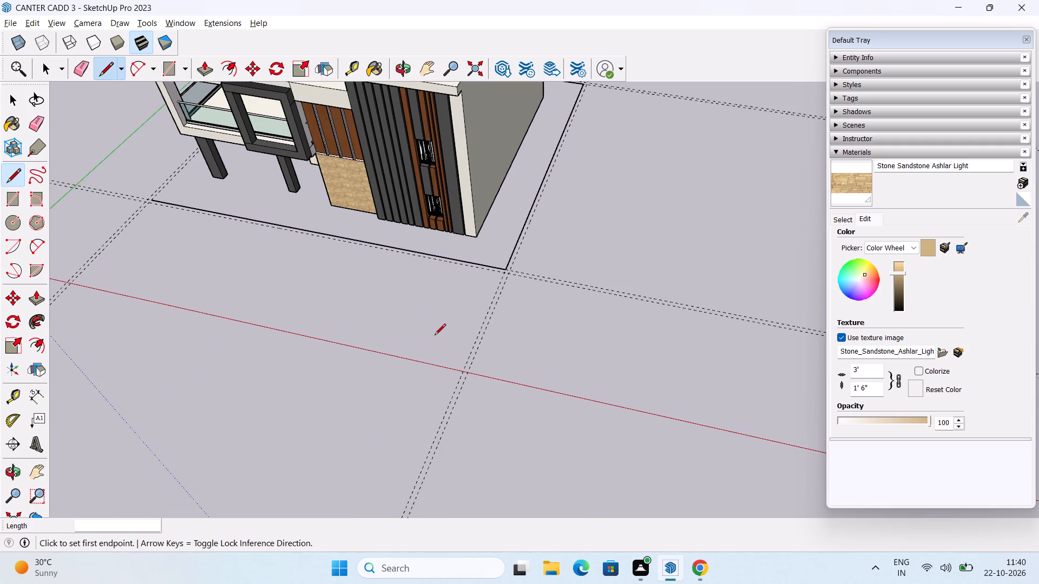
middle_drag(417, 241, 428, 317)
scroll(232, 253, up, 3)
scroll(104, 222, up, 1)
middle_drag(109, 206, 231, 253)
scroll(236, 263, down, 3)
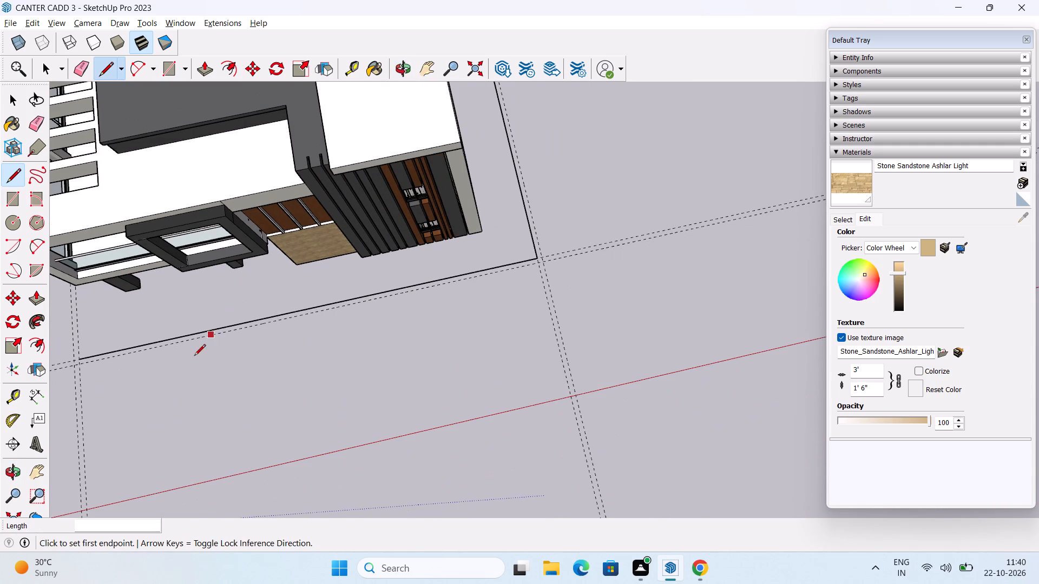
scroll(55, 374, up, 3)
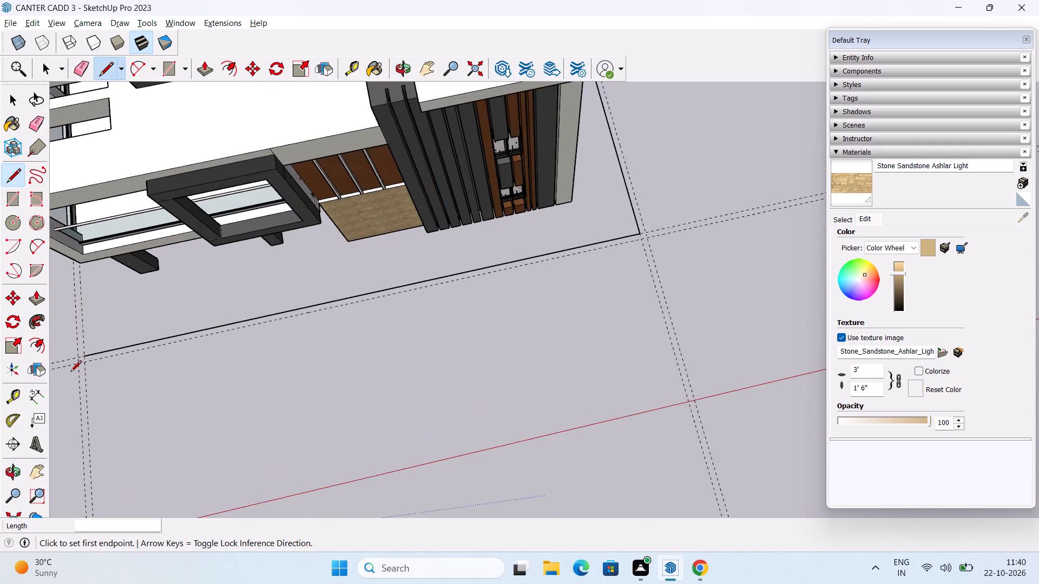
scroll(83, 371, up, 6)
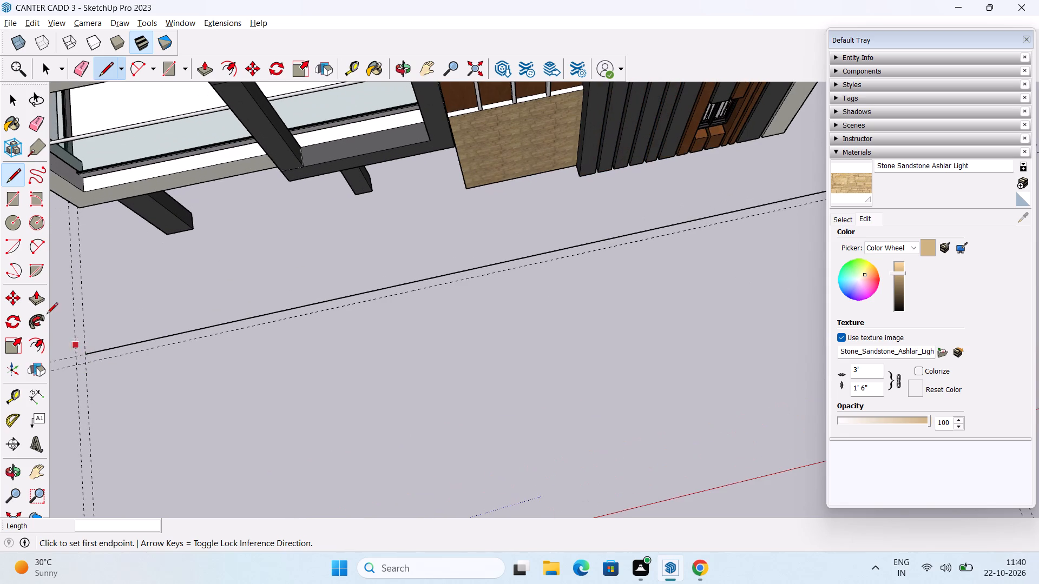
click(11, 199)
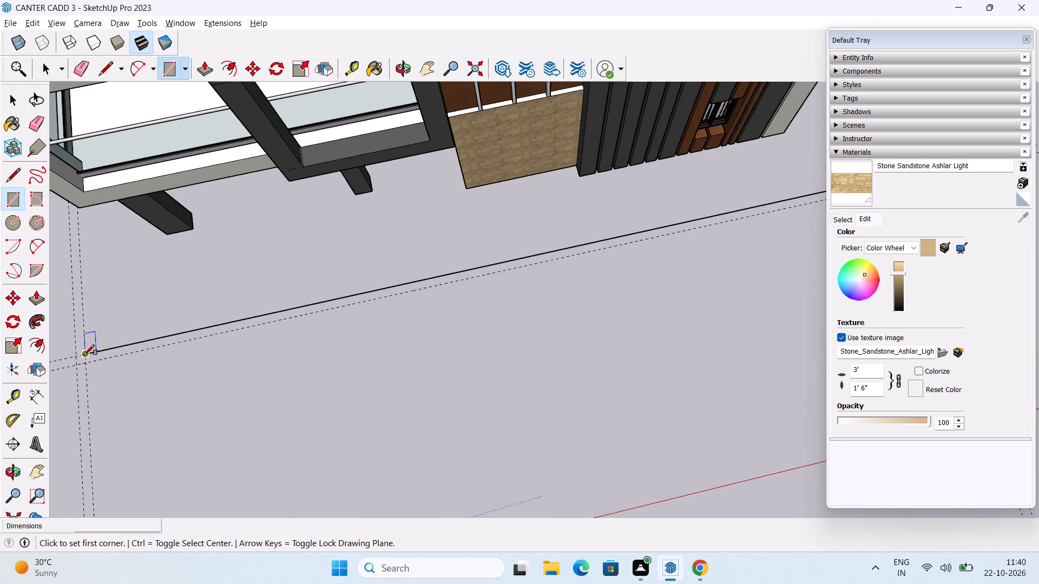
click(84, 355)
scroll(367, 295, down, 1)
middle_drag(562, 279, 275, 379)
scroll(621, 335, up, 6)
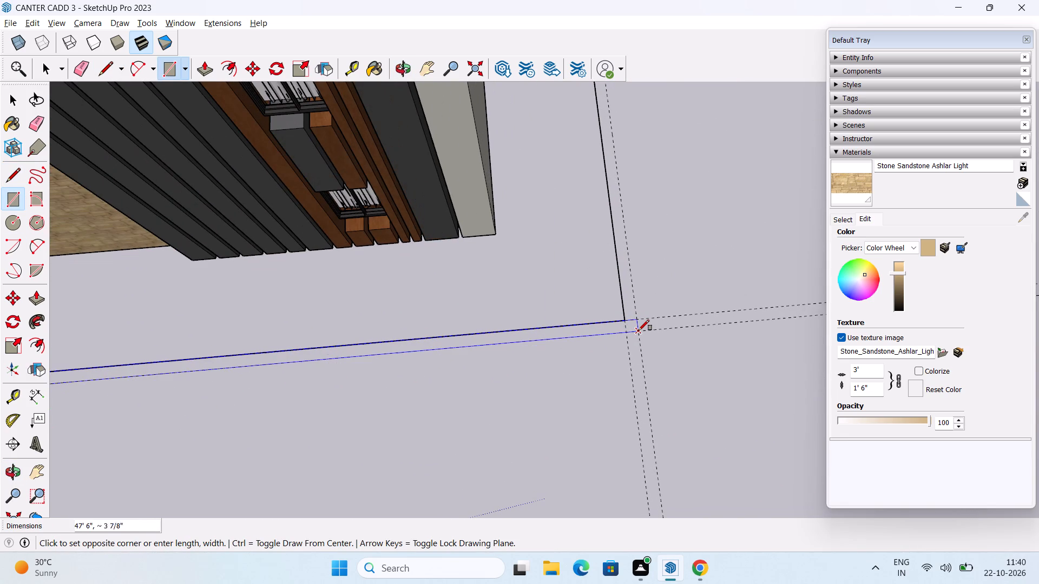
click(639, 331)
scroll(639, 331, down, 4)
key(space)
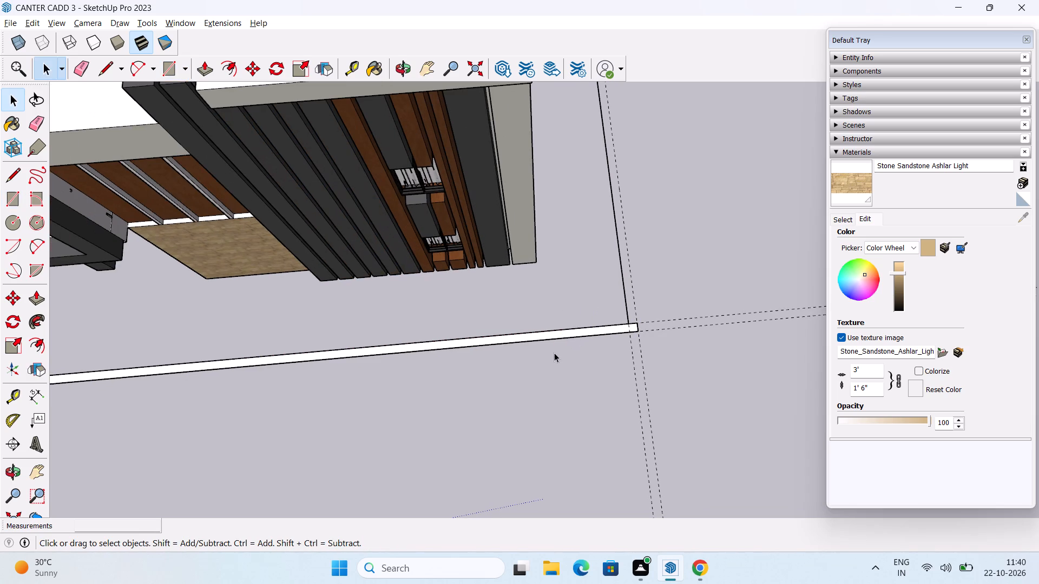
Push/Pull the thin front strip up 5' to form the front boundary wall.
key(p)
click(515, 339)
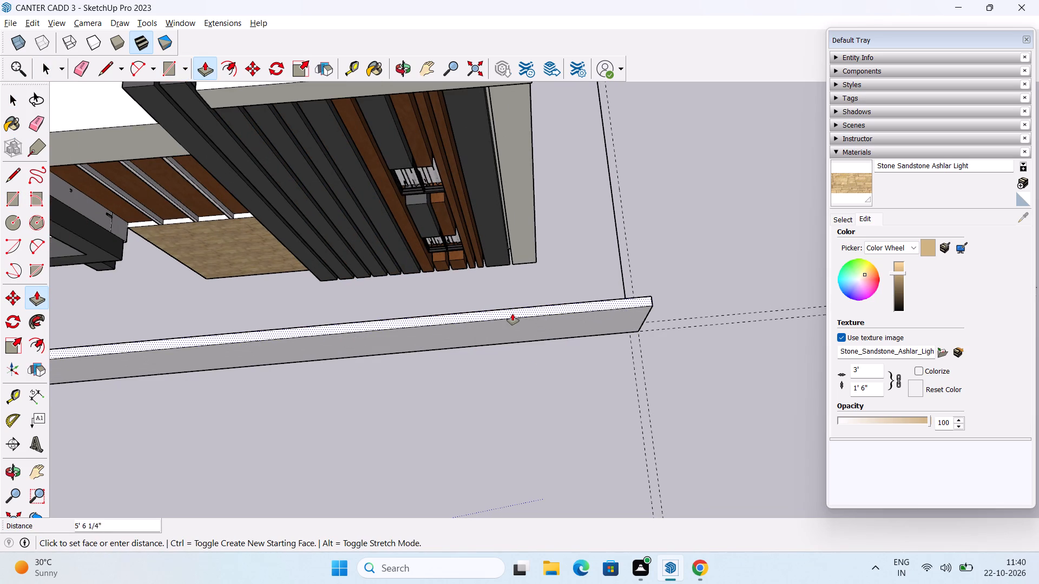
text(5')
key(Return)
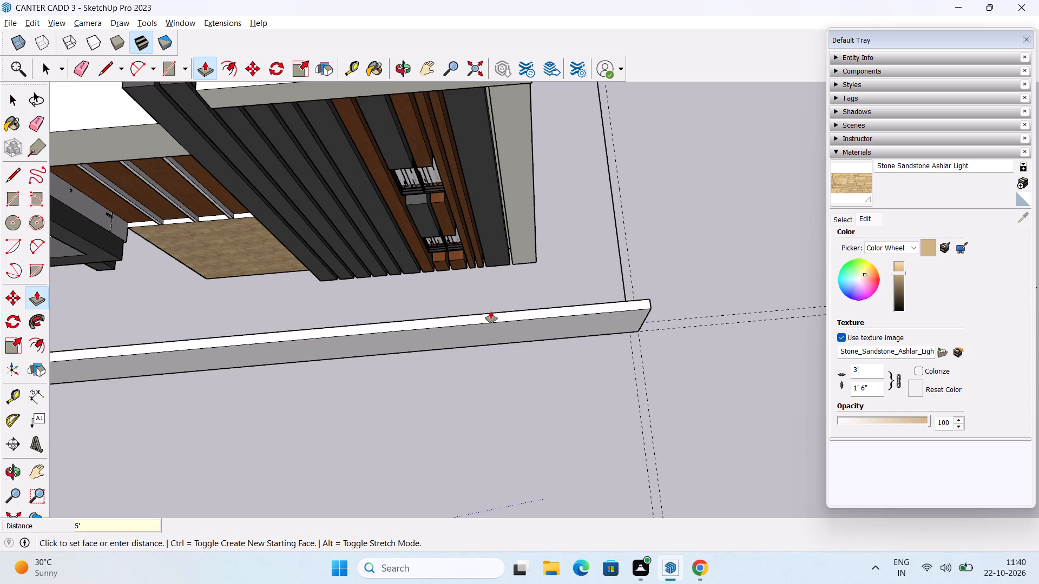
Examine the new front boundary wall against the house from the front, the pergola side and above.
scroll(474, 328, down, 2)
middle_drag(404, 375, 415, 181)
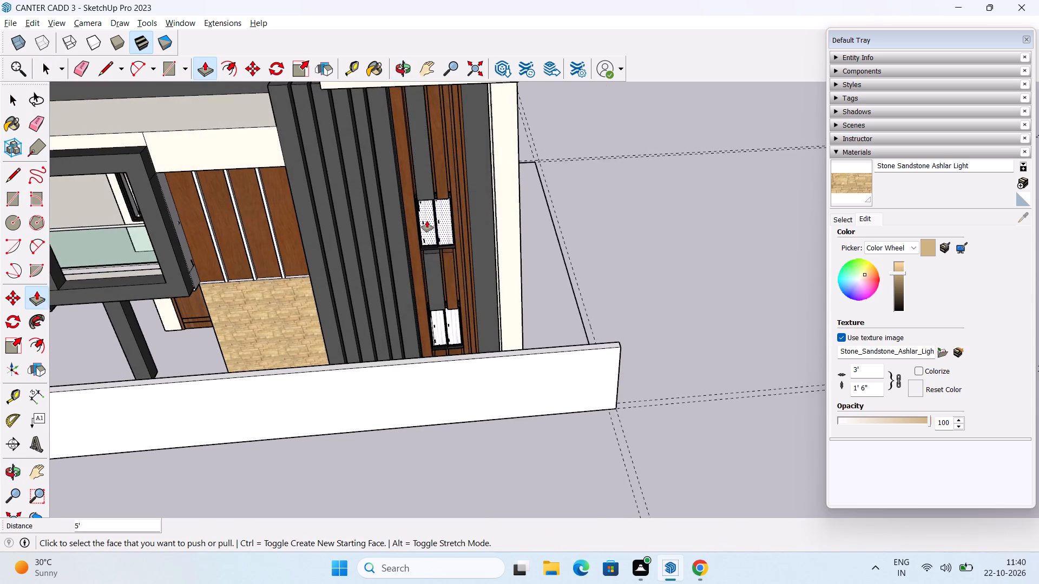
scroll(425, 245, down, 3)
middle_drag(314, 409, 319, 317)
shift+middle_drag(300, 392, 433, 330)
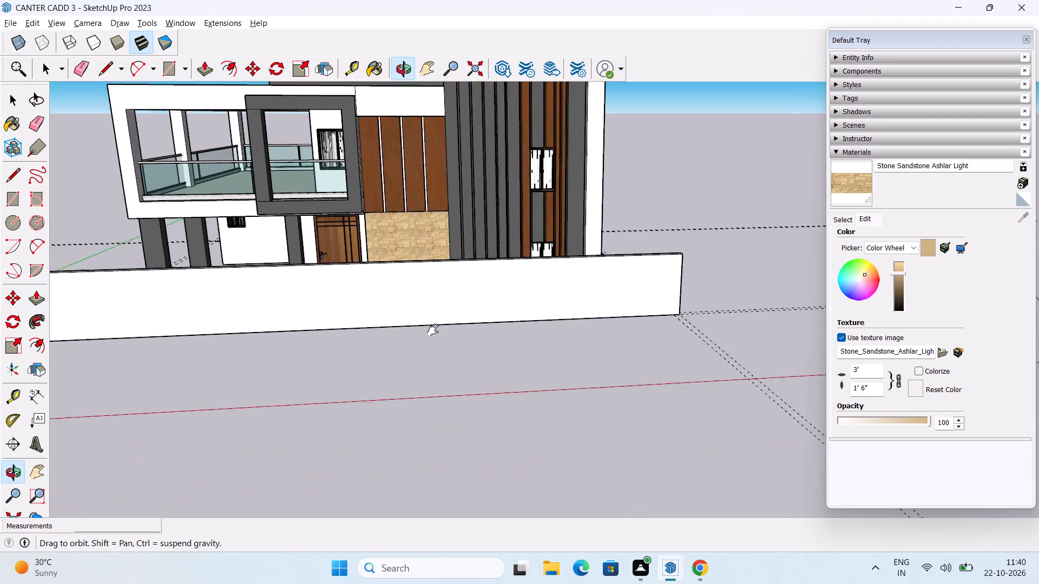
shift+middle_drag(433, 330, 501, 338)
middle_drag(501, 338, 665, 470)
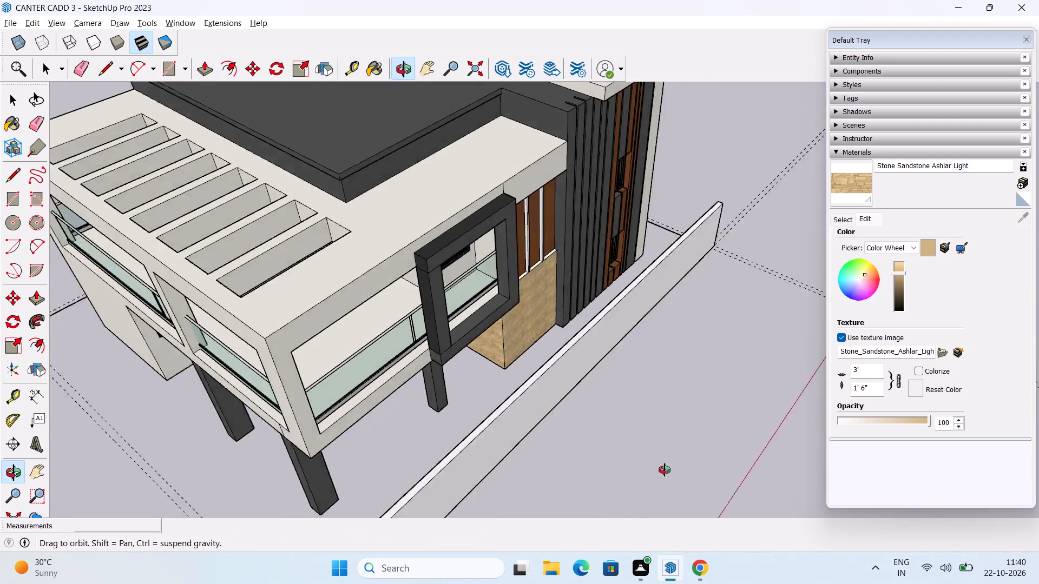
middle_drag(665, 470, 485, 470)
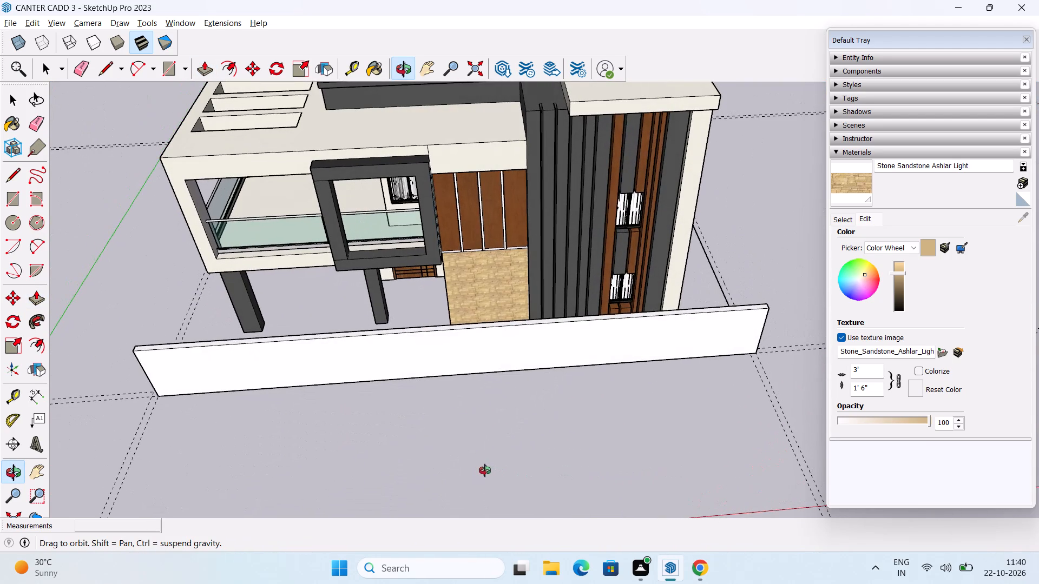
middle_drag(485, 470, 511, 340)
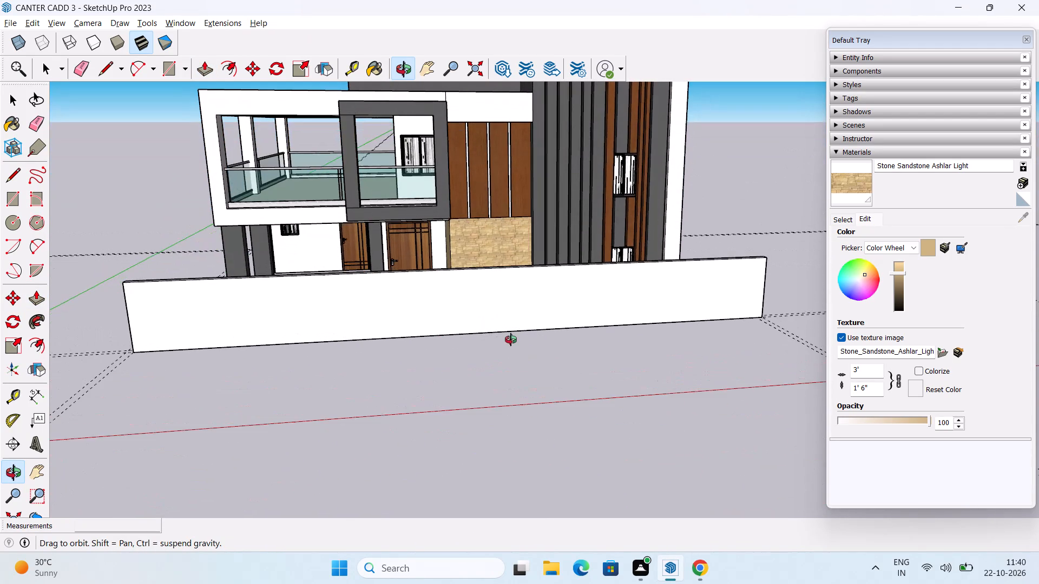
Undo the front boundary wall, its thin base rectangle and the outline lines drawn earlier on the ground.
middle_drag(511, 340, 570, 448)
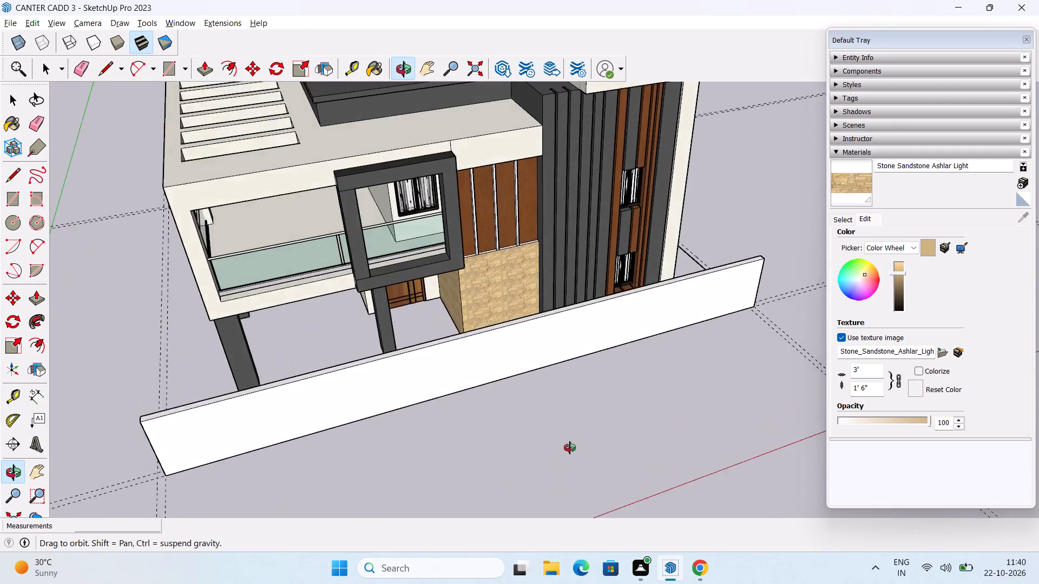
middle_drag(570, 448, 391, 476)
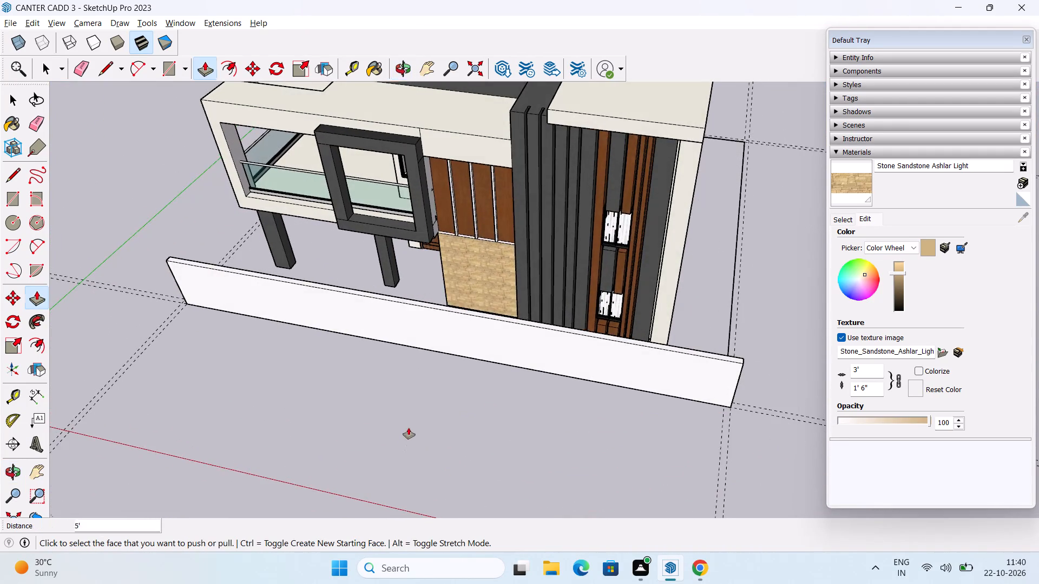
scroll(412, 424, down, 6)
key(ctrl+z)
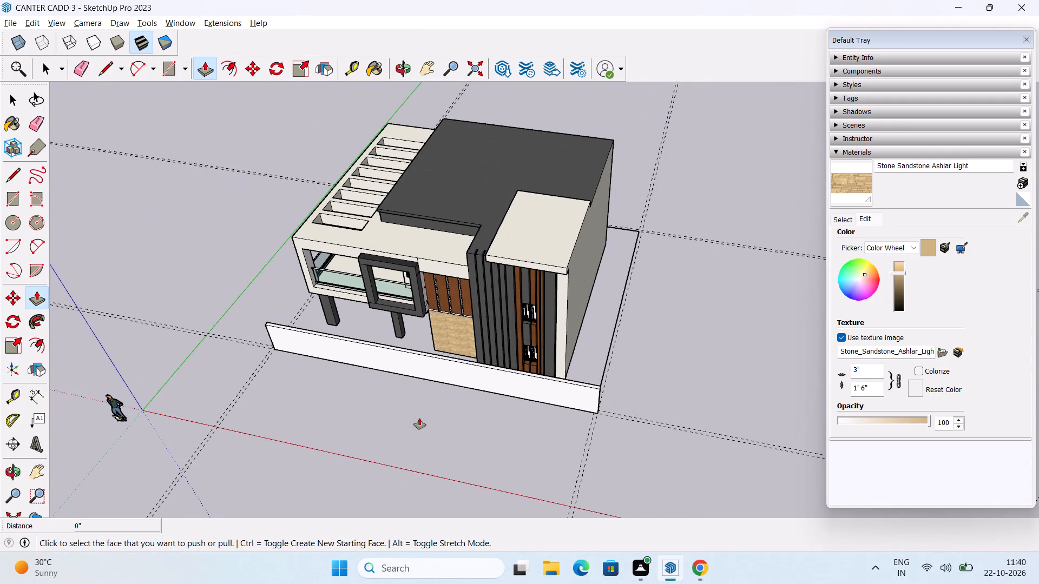
key(ctrl+z)
key(ctrl+z)
key(ctrl+z)
key(ctrl+z)
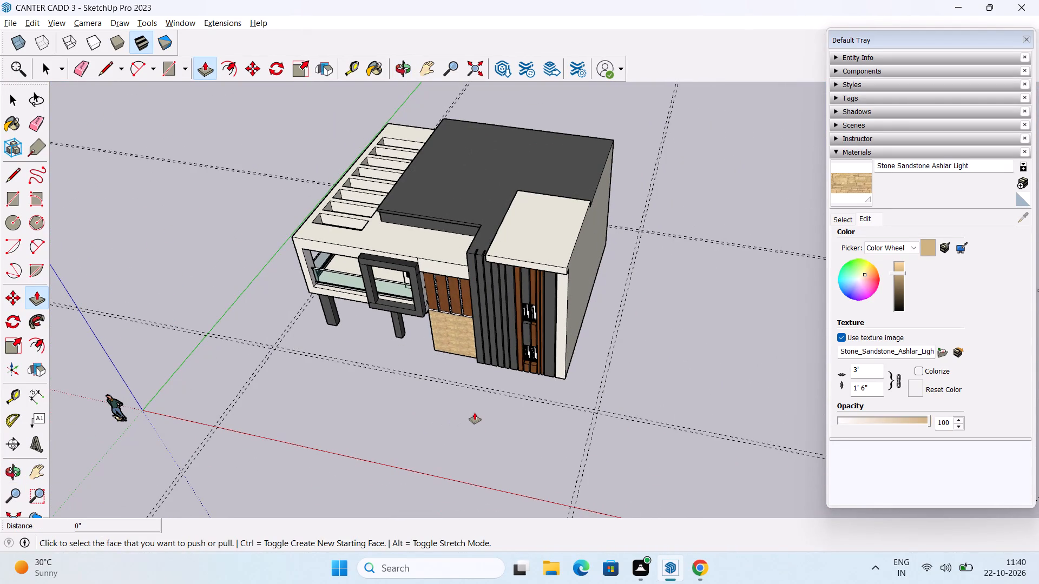
middle_drag(474, 413, 479, 427)
key(space)
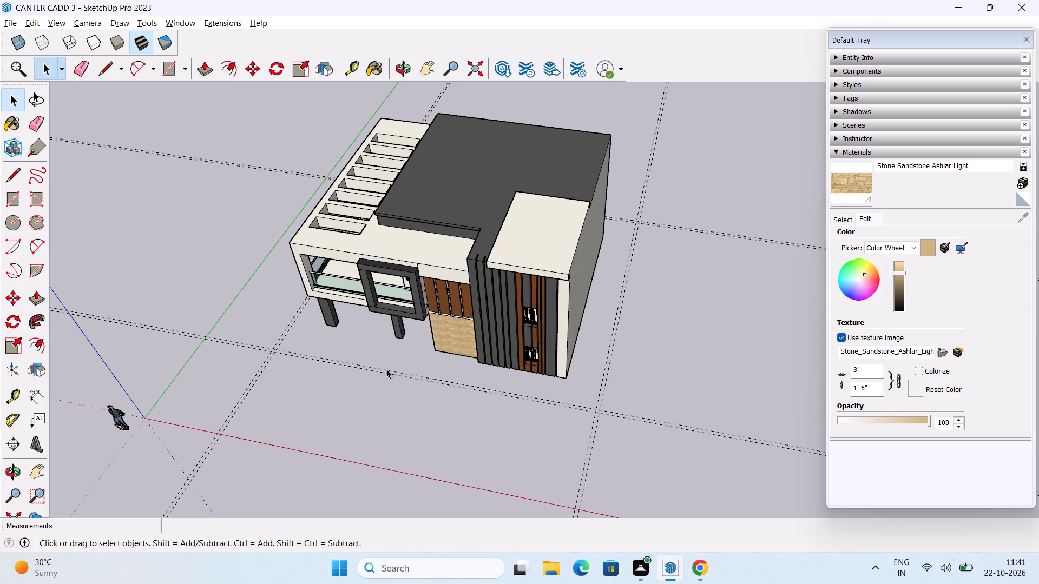
Place a guide 5' in front of the existing front guides and a second guide 6" beyond it.
scroll(396, 382, up, 2)
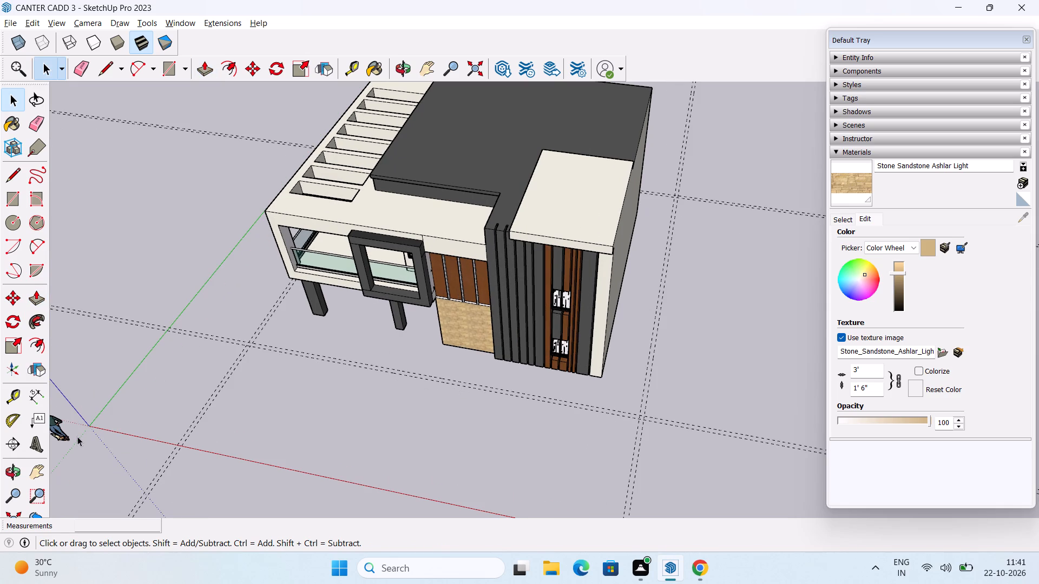
click(13, 395)
scroll(554, 383, up, 2)
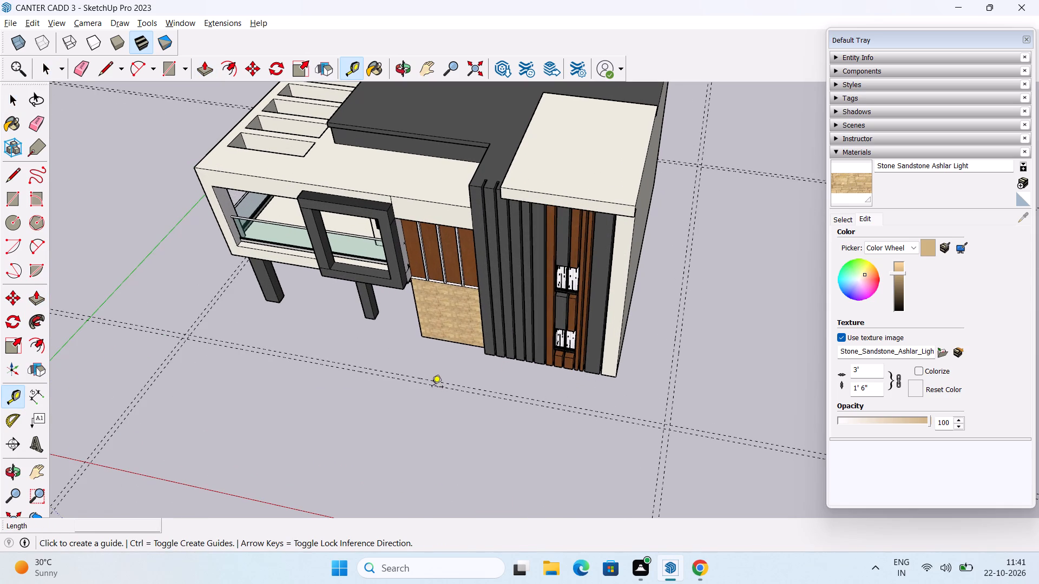
click(434, 386)
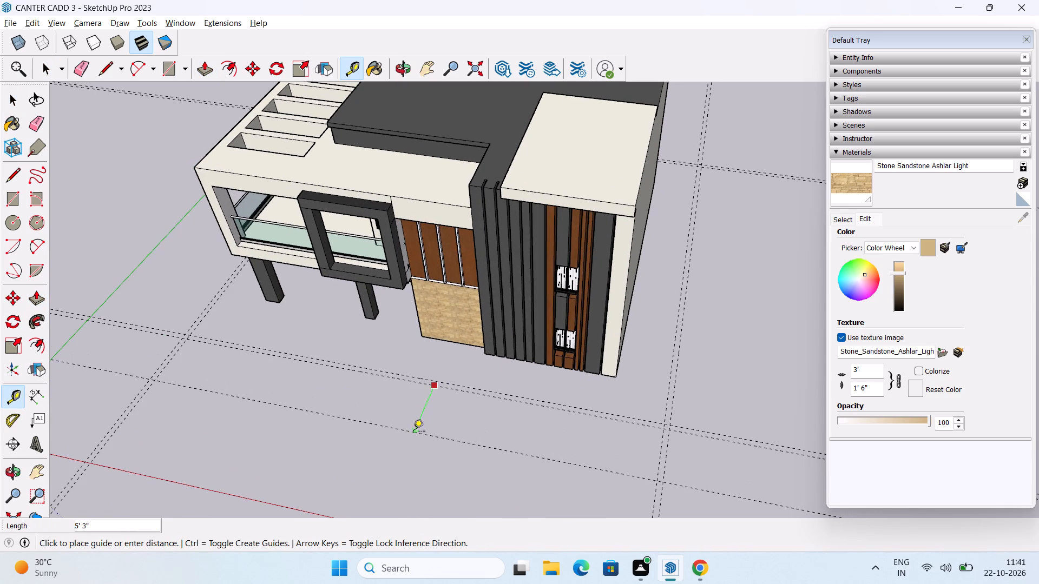
text(5')
key(Return)
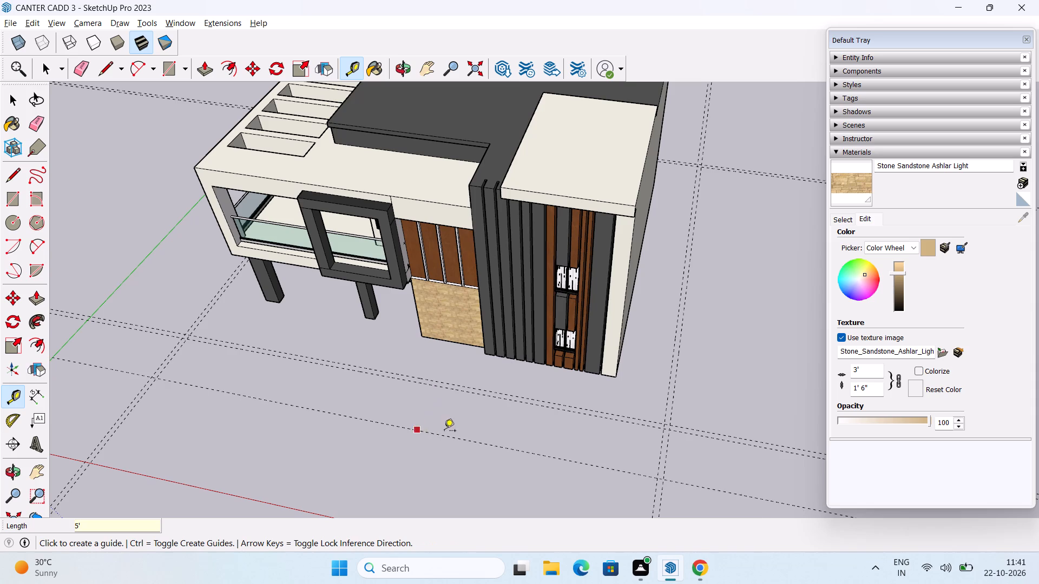
click(432, 431)
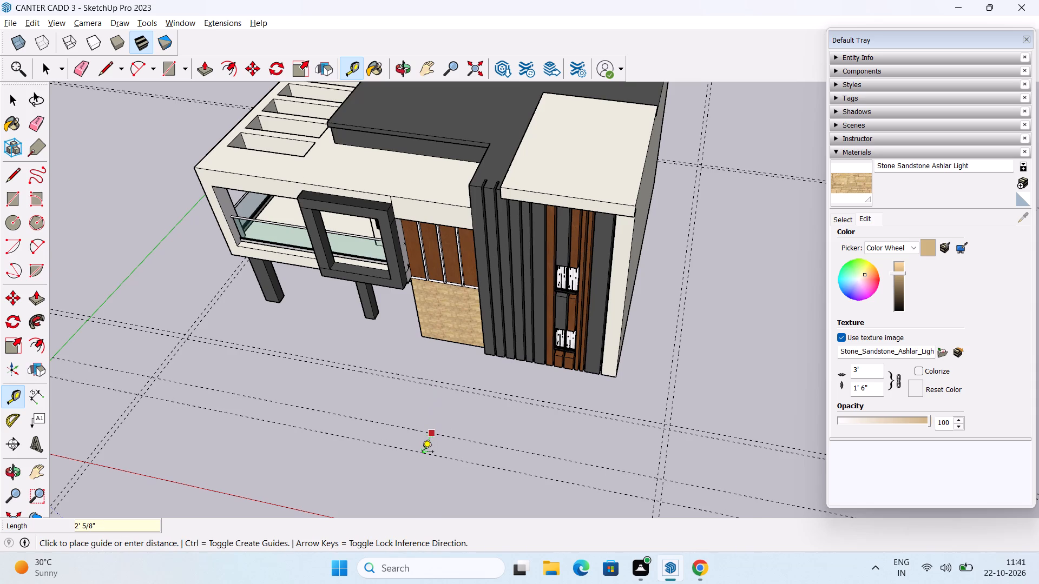
text(6")
key(Return)
key(space)
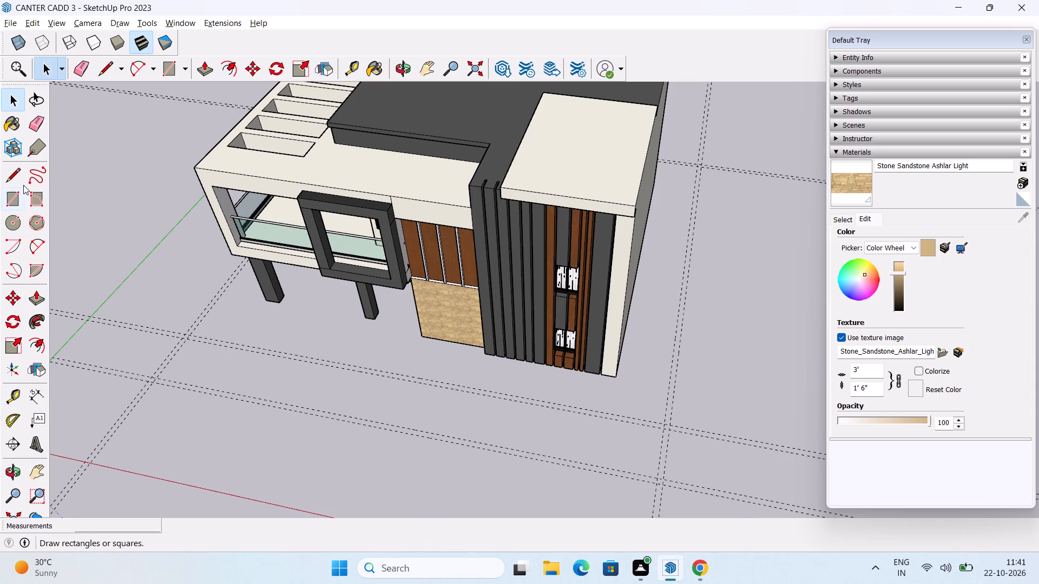
Draw a thin rectangle 48' long between the two new front guides, spanning from the pergola-side guides to the opposite side guides.
click(10, 202)
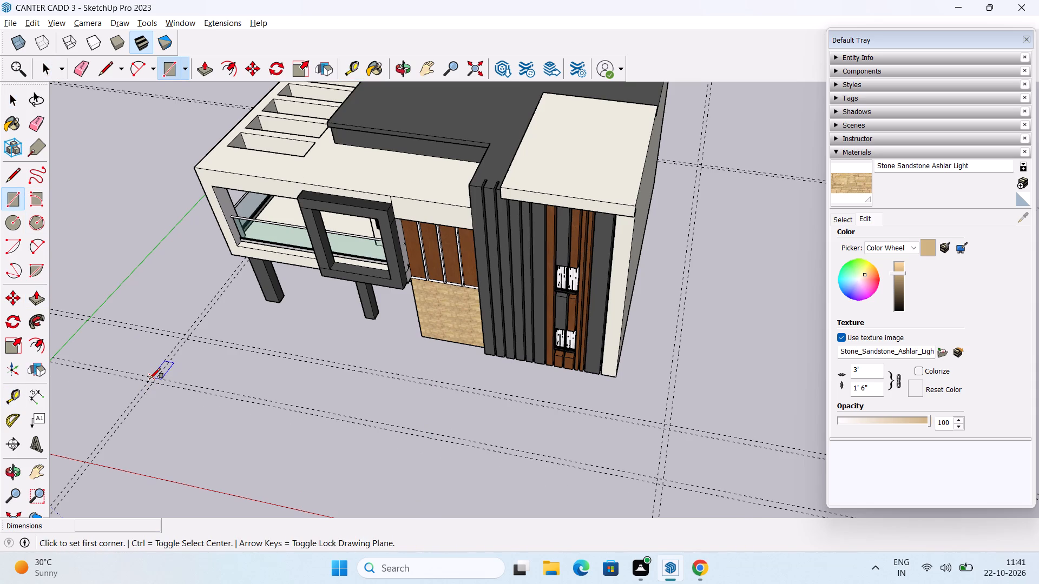
drag(150, 379, 160, 383)
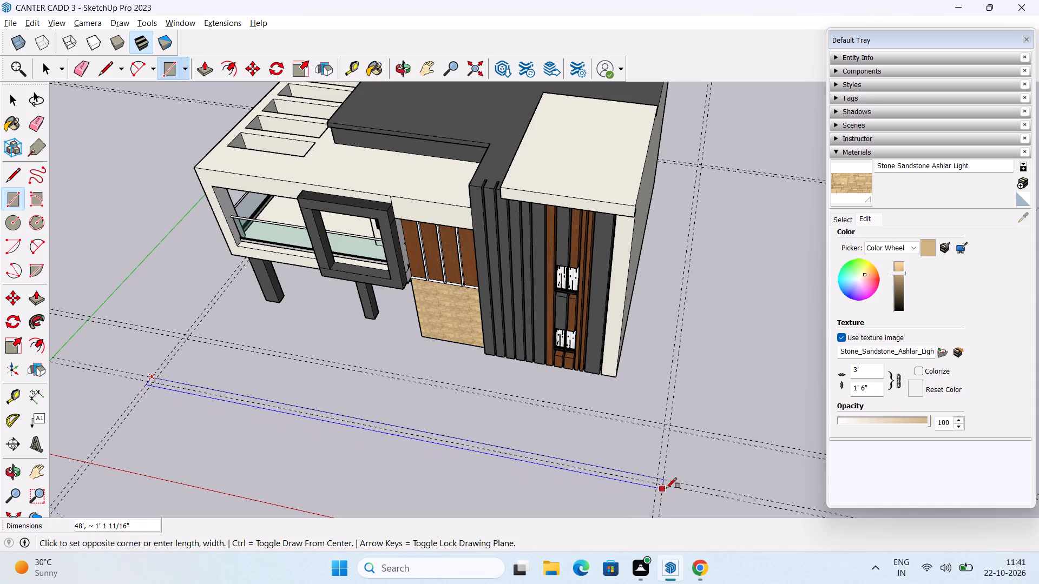
click(666, 488)
key(space)
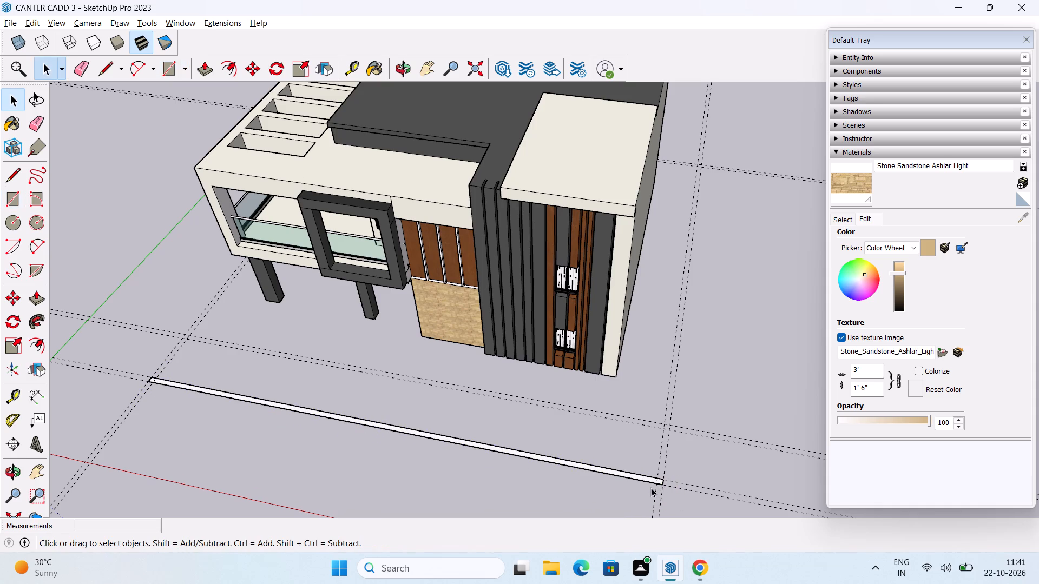
Push/Pull the thin front rectangle up 5' to form the front boundary wall.
key(space)
key(p)
click(508, 453)
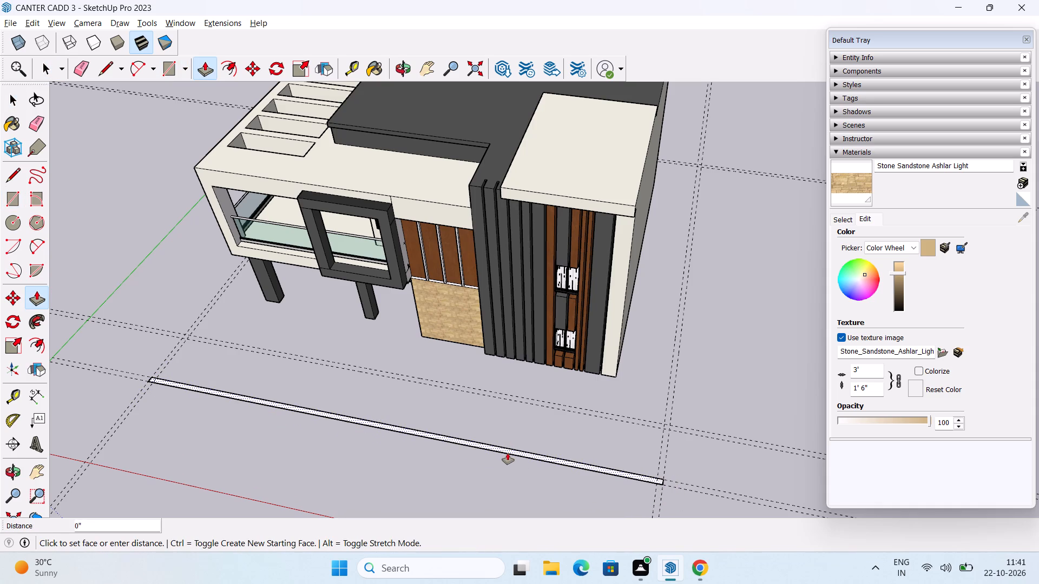
text(5')
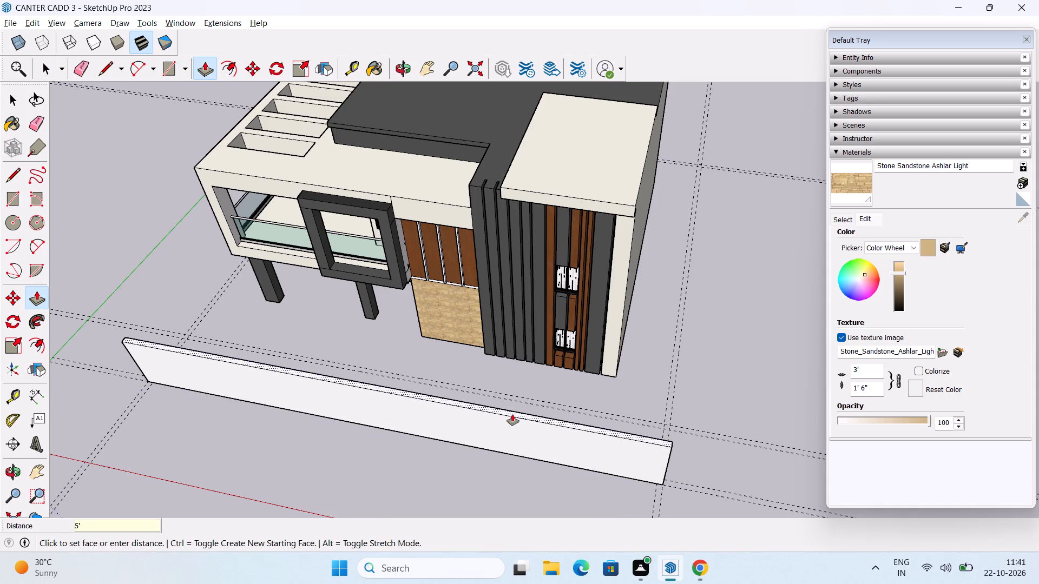
key(Return)
Examine the relocated front boundary wall against the house from the front and from above.
scroll(579, 353, down, 1)
middle_drag(578, 353, 626, 169)
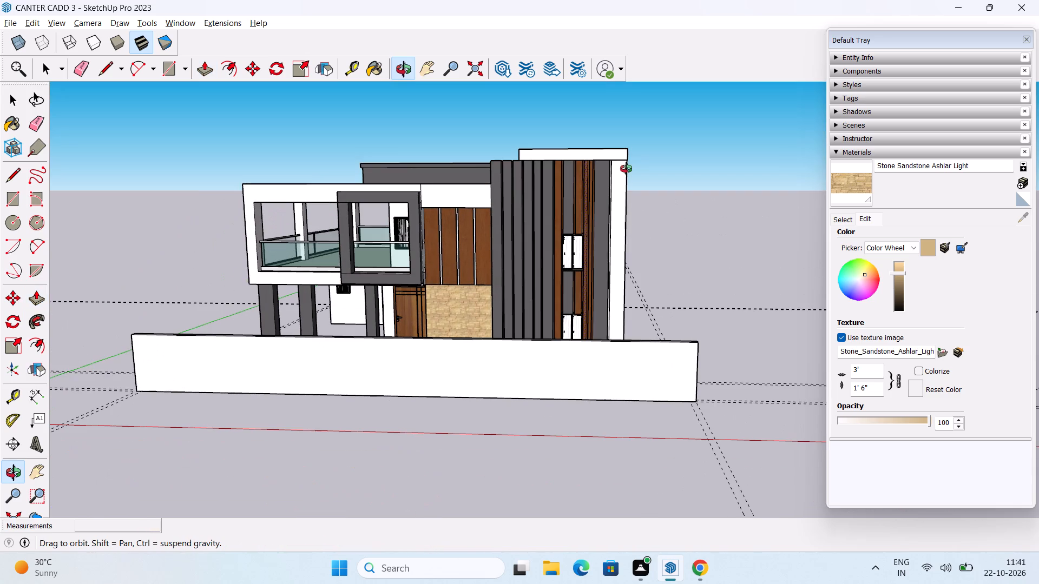
middle_drag(626, 169, 705, 275)
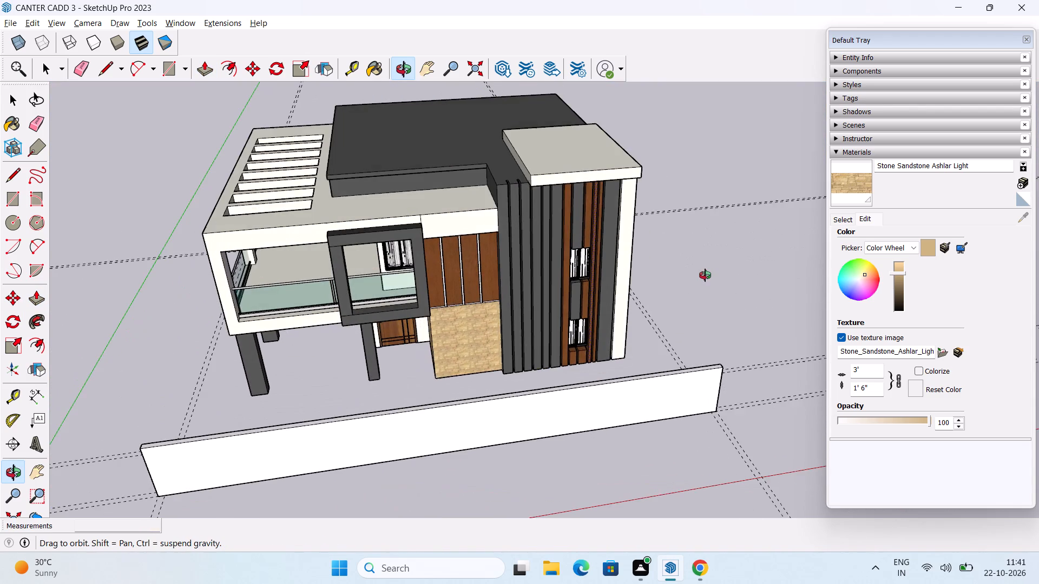
middle_drag(705, 275, 674, 169)
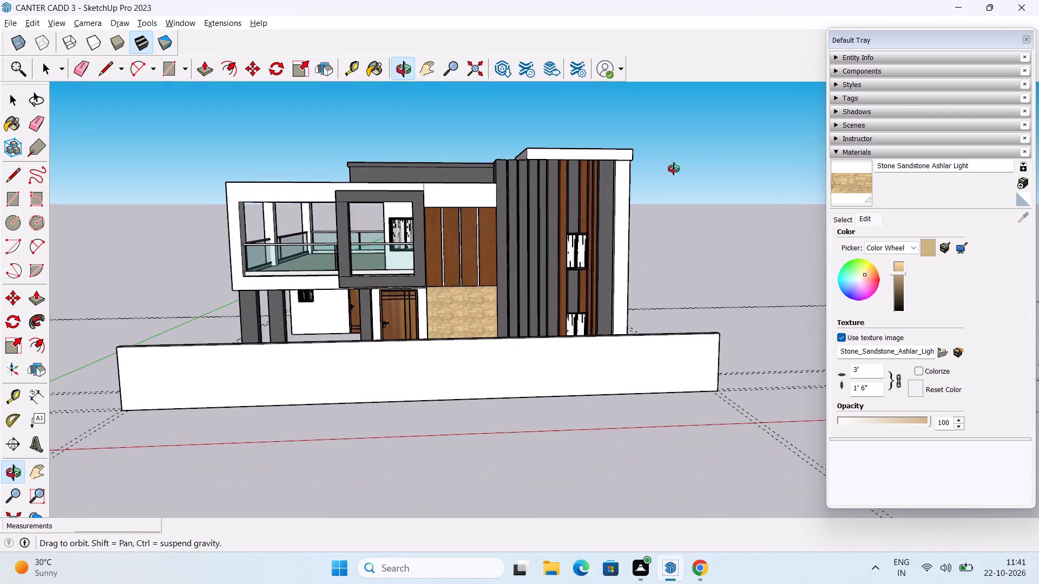
middle_drag(674, 169, 534, 308)
middle_drag(684, 334, 676, 334)
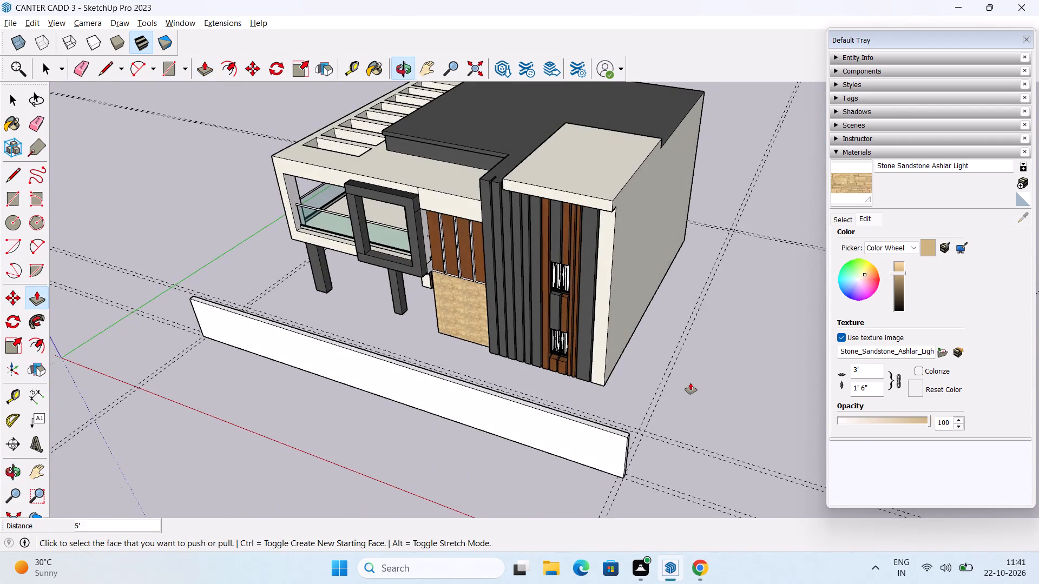
Draw a line up the front wall's inner face from the inner side guide to the top edge, at the end opposite the pergola.
scroll(691, 383, up, 2)
middle_drag(670, 416, 576, 423)
middle_drag(629, 439, 393, 454)
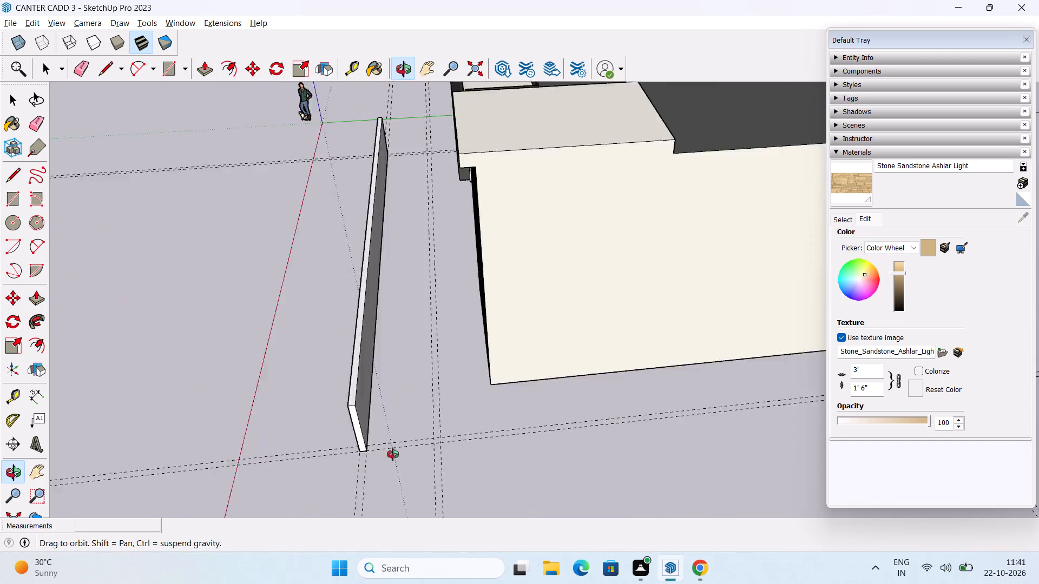
middle_drag(393, 454, 298, 432)
scroll(341, 372, up, 5)
middle_click(318, 365)
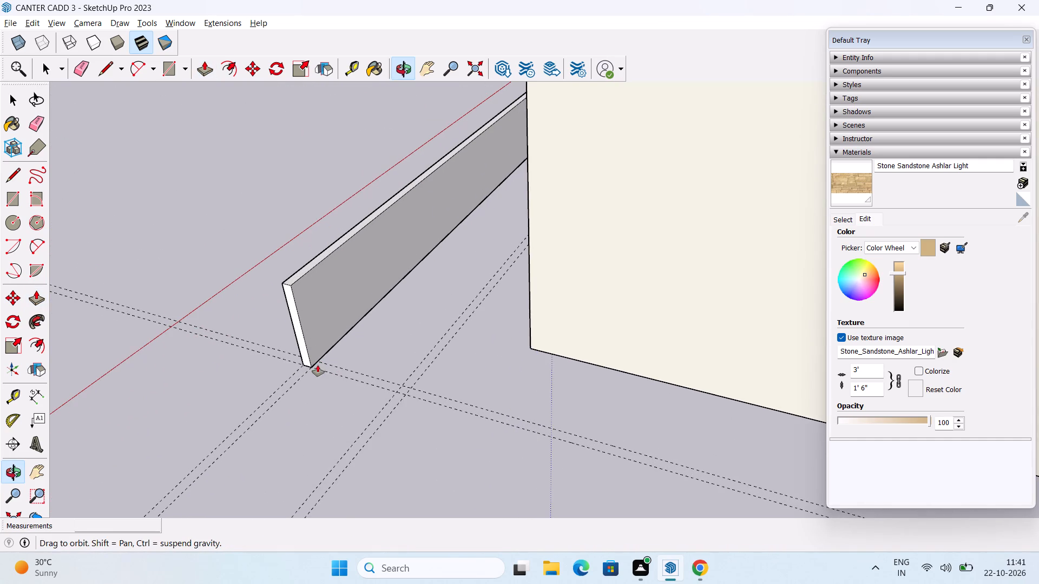
scroll(314, 354, up, 5)
key(space)
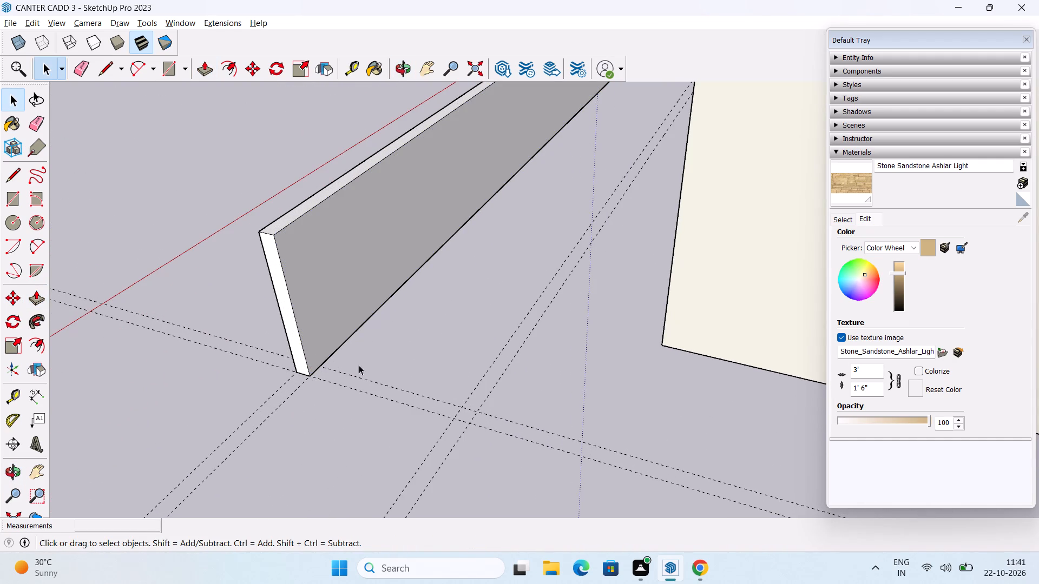
key(l)
click(321, 367)
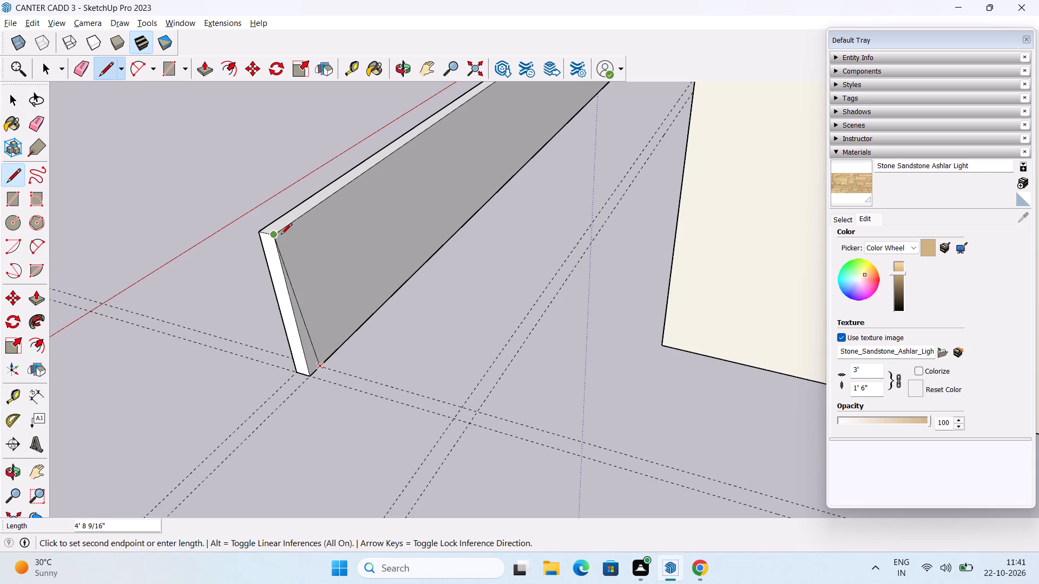
click(286, 226)
key(space)
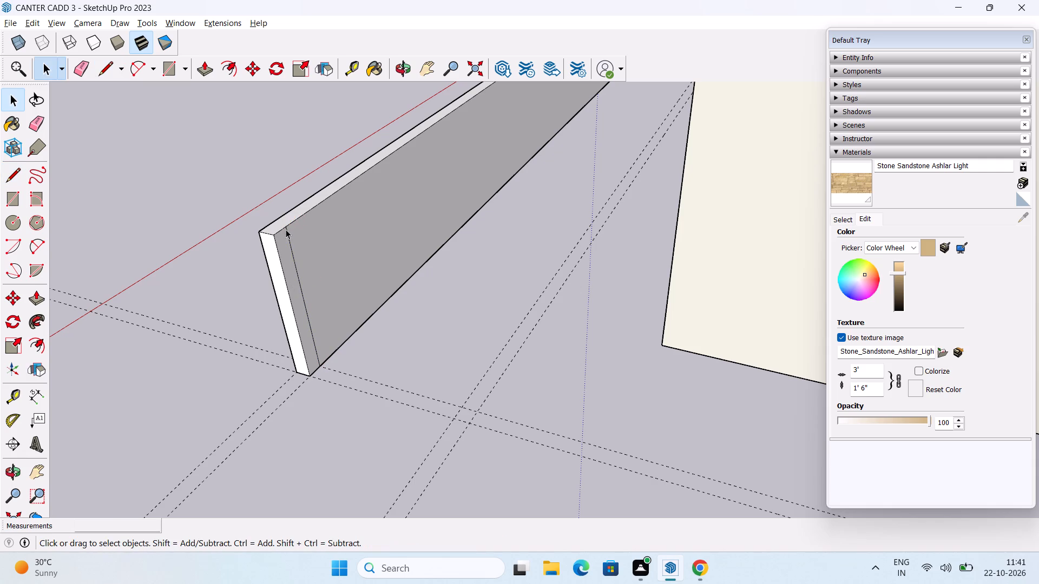
Push/Pull the narrow strip at the front wall's end 46' 3" back to the outer rear guide, forming the side boundary wall.
key(p)
click(301, 311)
scroll(455, 362, down, 3)
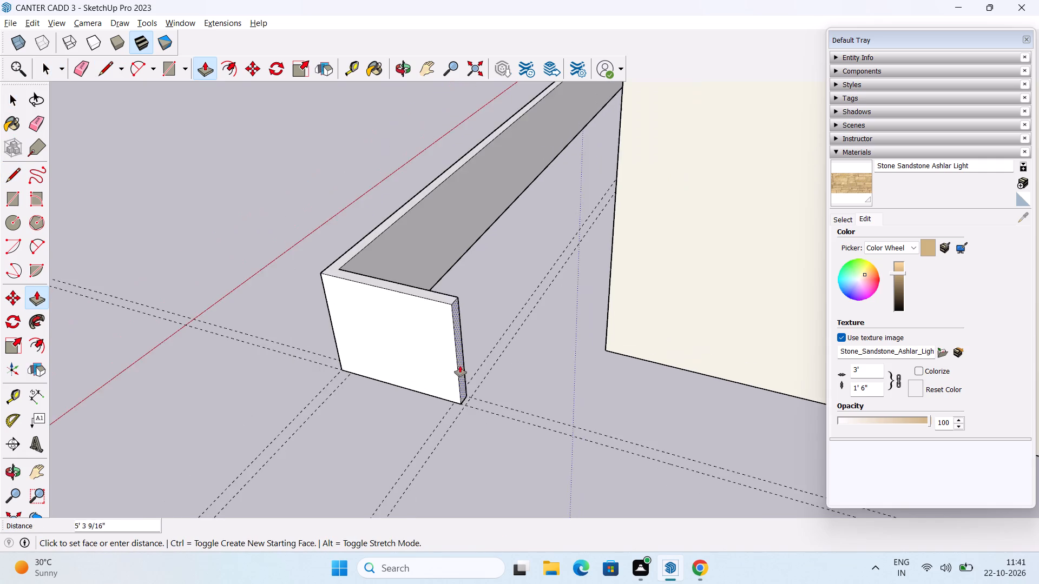
scroll(460, 366, down, 7)
shift+middle_drag(620, 435, 379, 346)
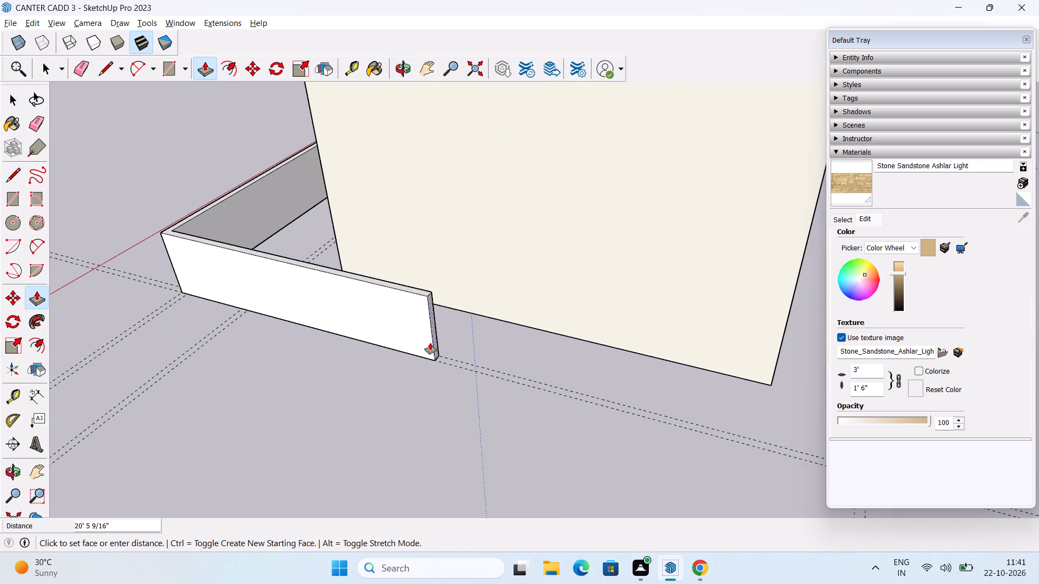
scroll(431, 343, down, 5)
shift+middle_drag(522, 361, 426, 356)
middle_drag(606, 394, 574, 393)
scroll(579, 404, up, 13)
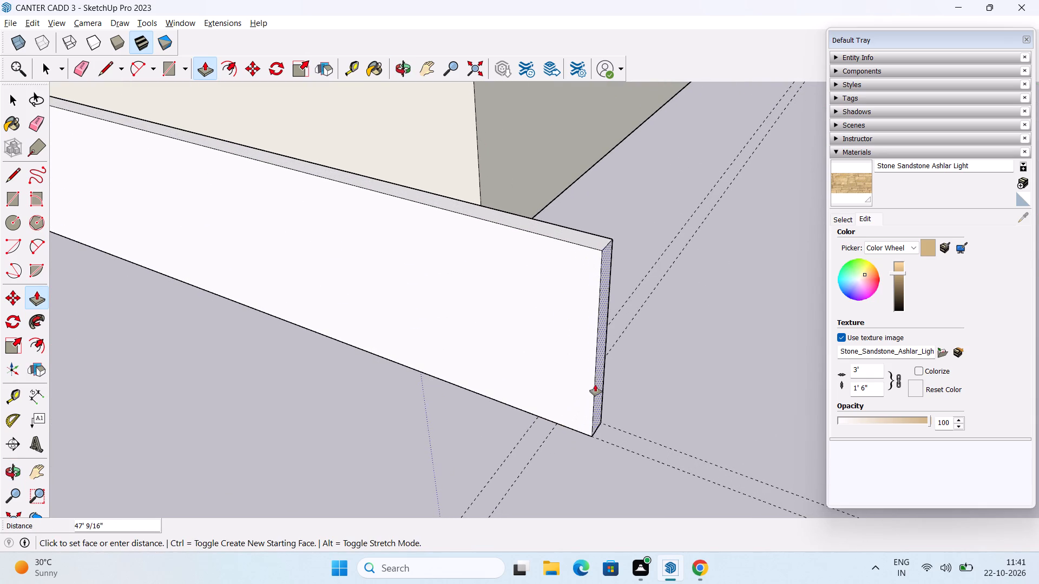
middle_drag(588, 332, 455, 300)
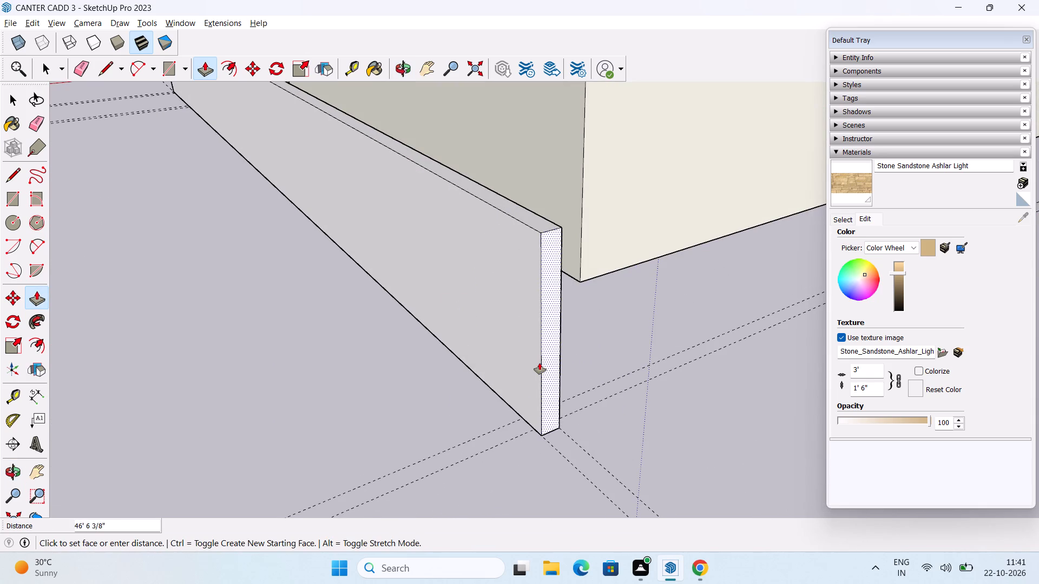
middle_drag(540, 363, 97, 263)
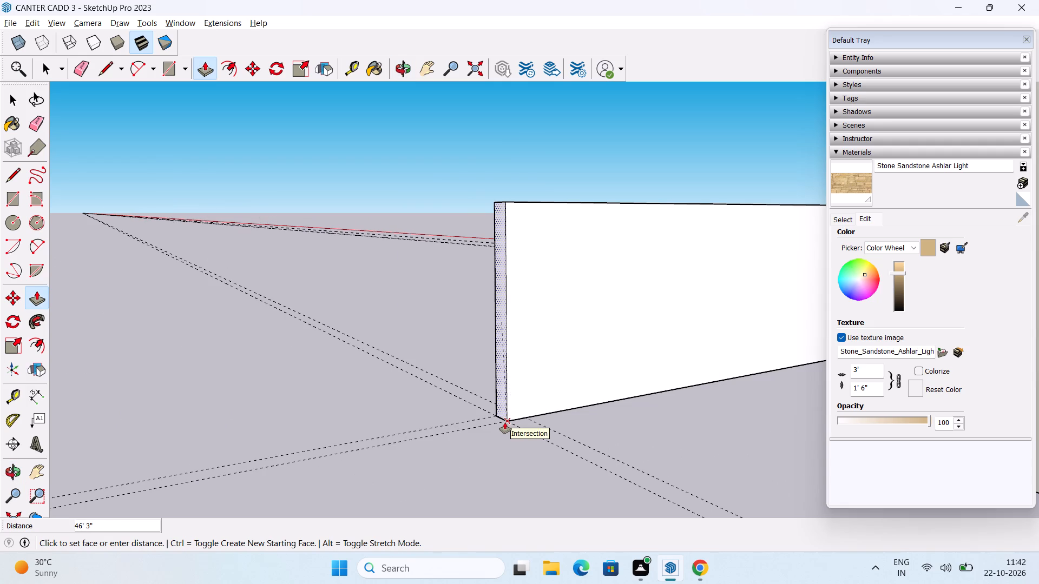
click(505, 422)
middle_drag(547, 404, 485, 390)
key(space)
Draw a 5' vertical line on the side wall's inner face from the inner rear guide to the top edge.
middle_drag(556, 393, 563, 419)
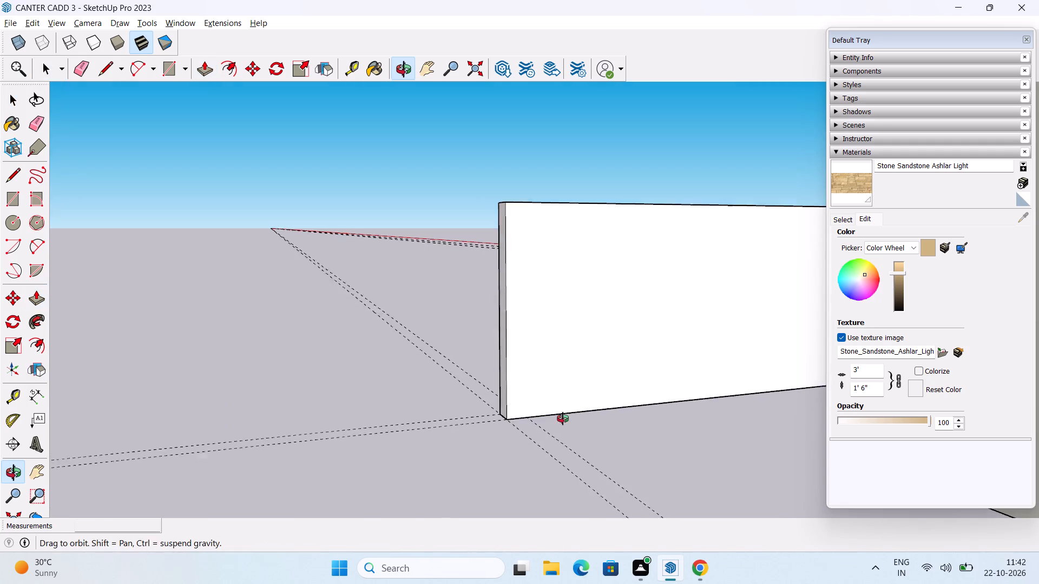
middle_drag(563, 419, 563, 426)
key(l)
click(530, 415)
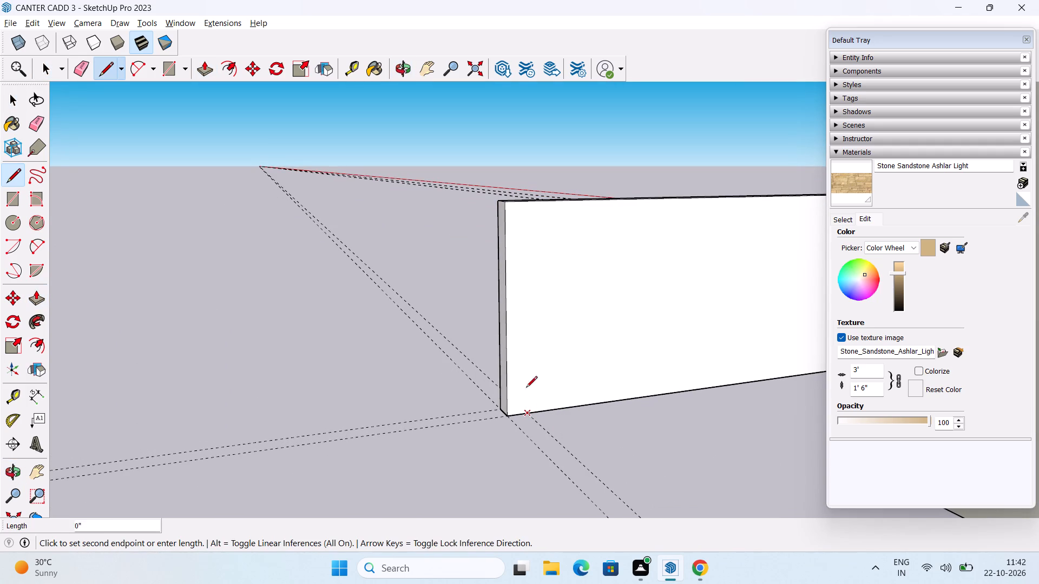
click(527, 201)
key(space)
Push/Pull the narrow strip at the rear end of the side wall 47' 6" to the outer side guide, forming the rear boundary wall.
key(p)
click(517, 311)
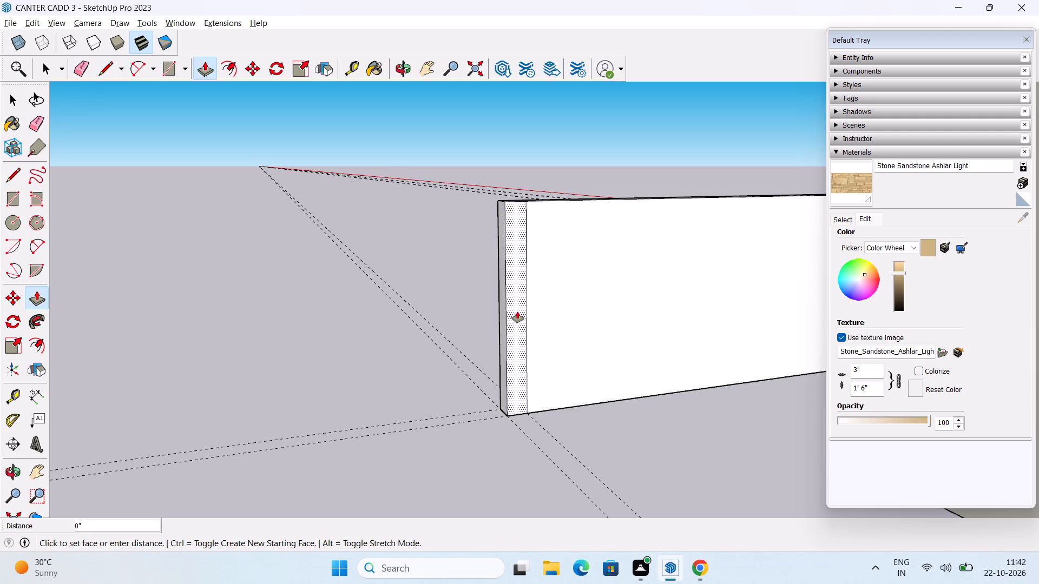
scroll(593, 390, down, 10)
shift+middle_drag(630, 418, 426, 189)
scroll(443, 188, down, 4)
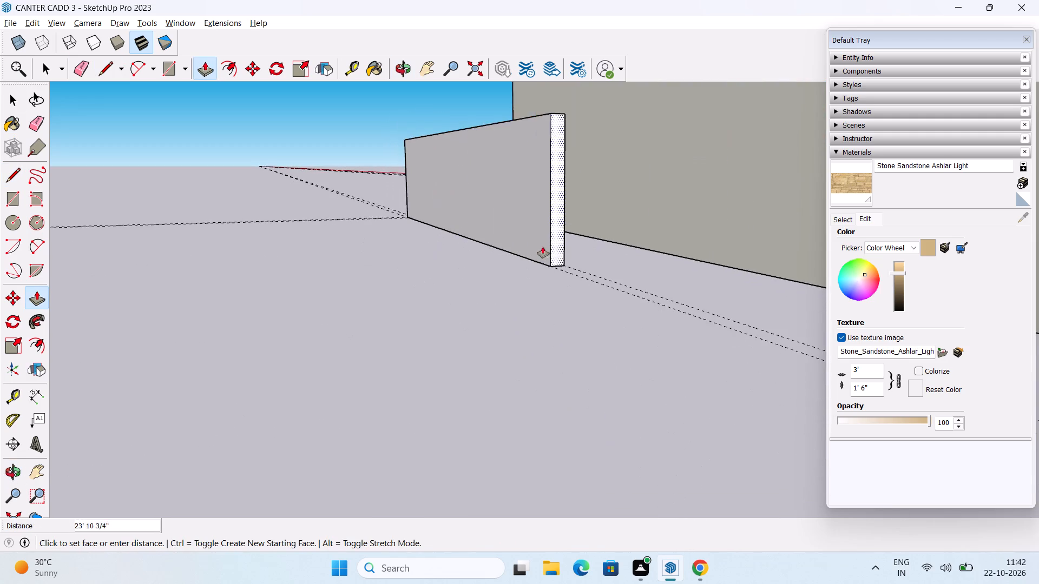
scroll(543, 247, down, 3)
middle_drag(663, 300, 397, 251)
middle_drag(463, 260, 478, 334)
shift+middle_drag(512, 381, 382, 190)
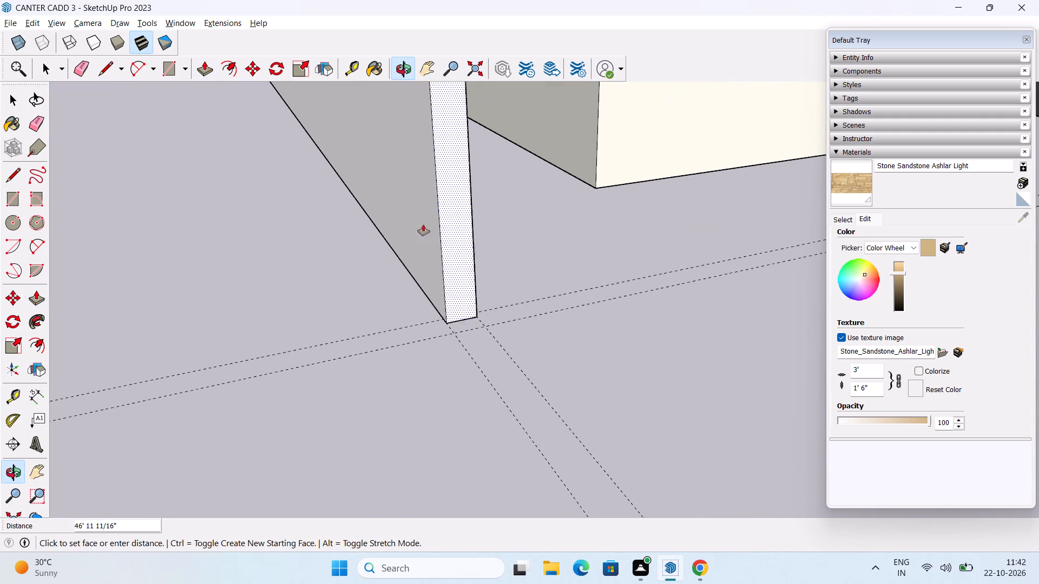
scroll(442, 245, up, 2)
middle_drag(442, 245, 211, 129)
middle_drag(294, 150, 51, 234)
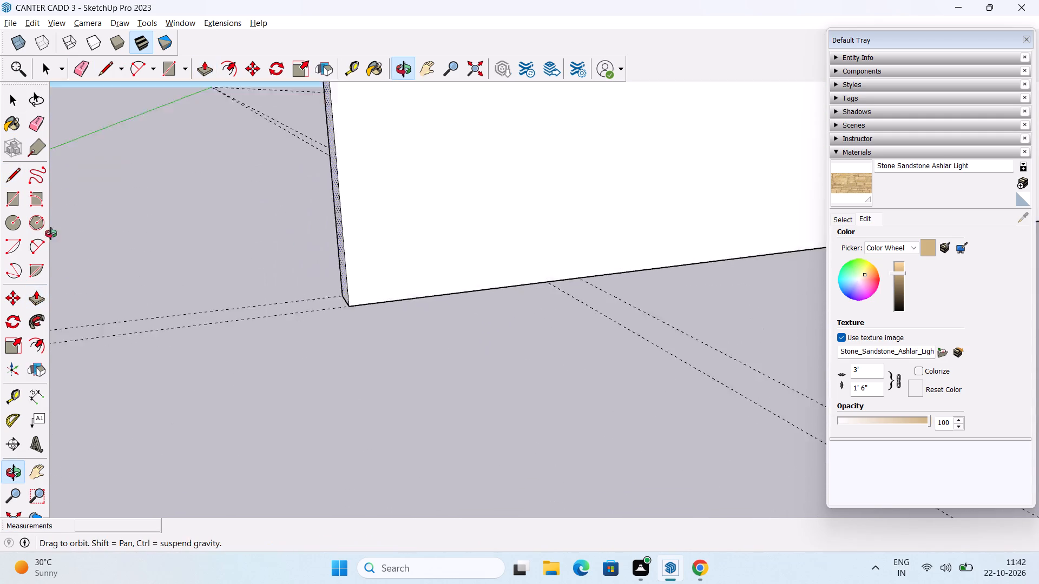
middle_drag(51, 234, 89, 233)
middle_drag(537, 160, 392, 233)
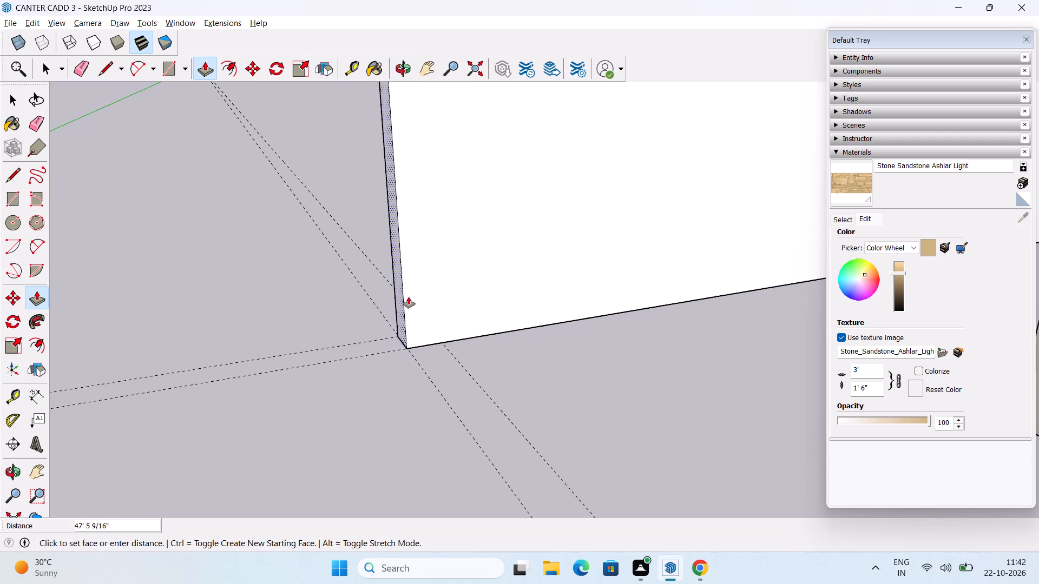
click(411, 346)
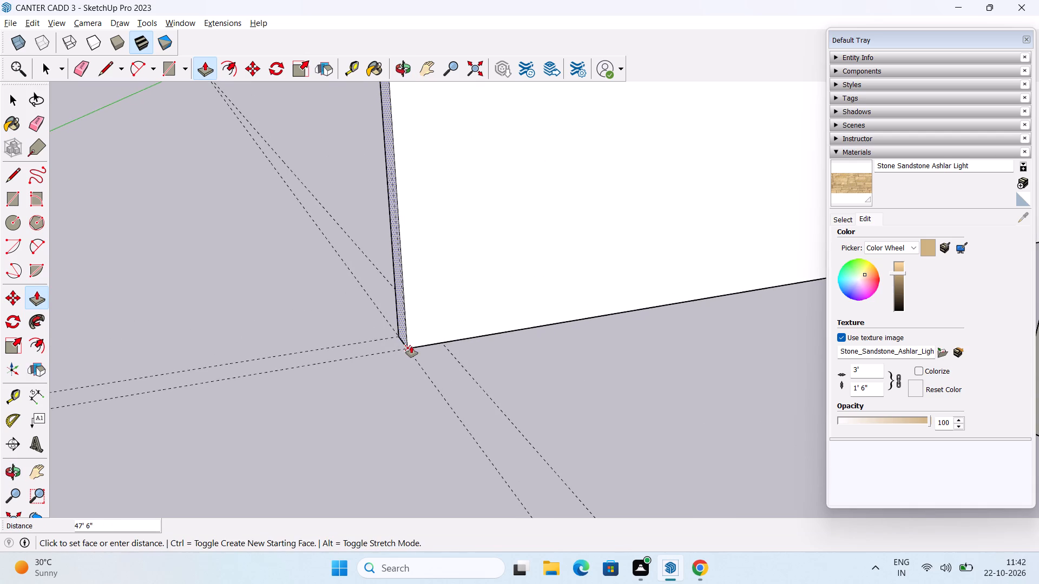
key(space)
Draw a 5' vertical line on the rear wall's inner face from the inner side guide to the top edge.
key(l)
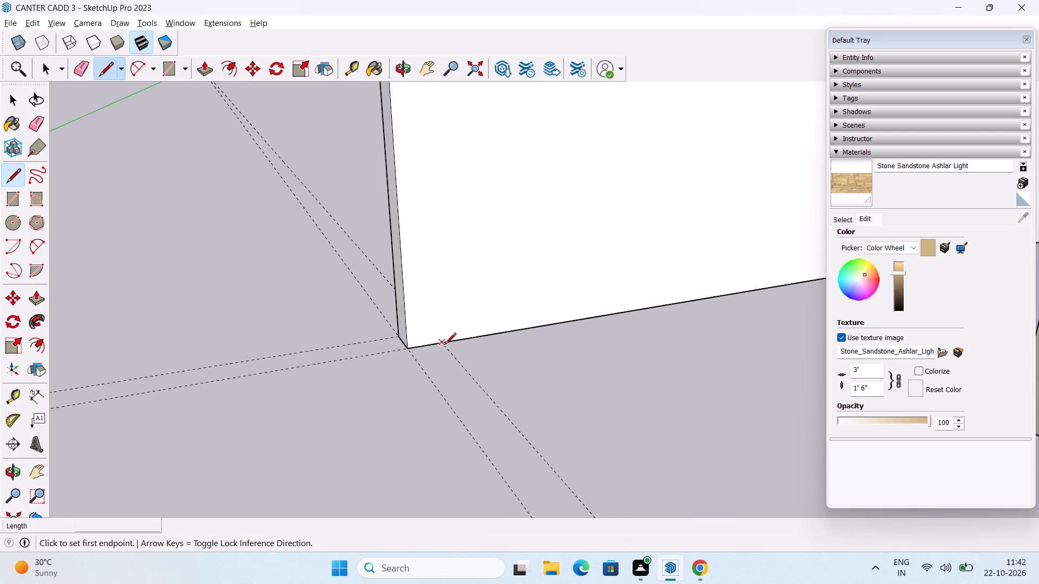
click(445, 345)
scroll(430, 164, down, 3)
middle_drag(434, 156, 450, 316)
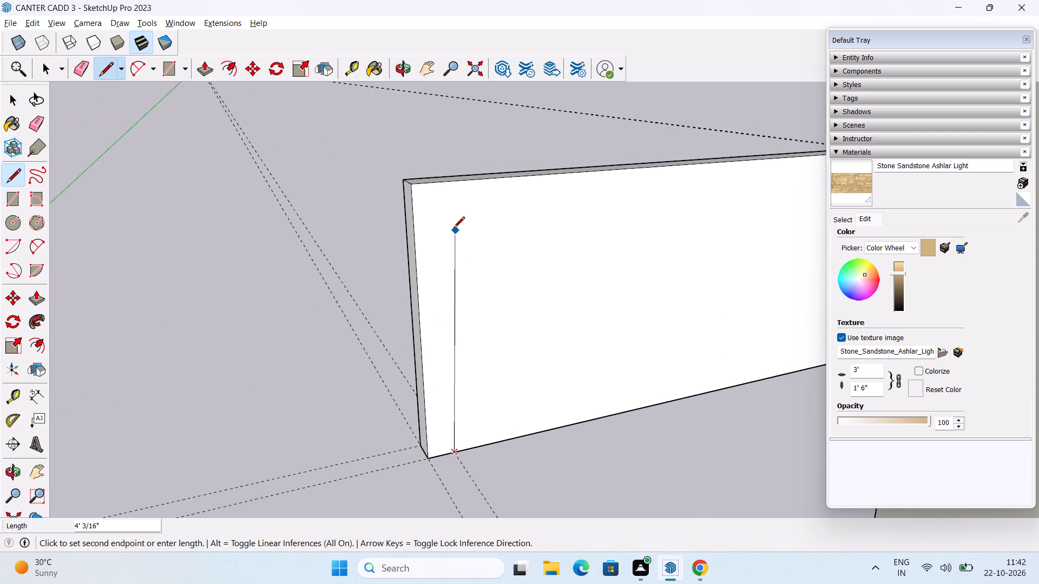
click(439, 185)
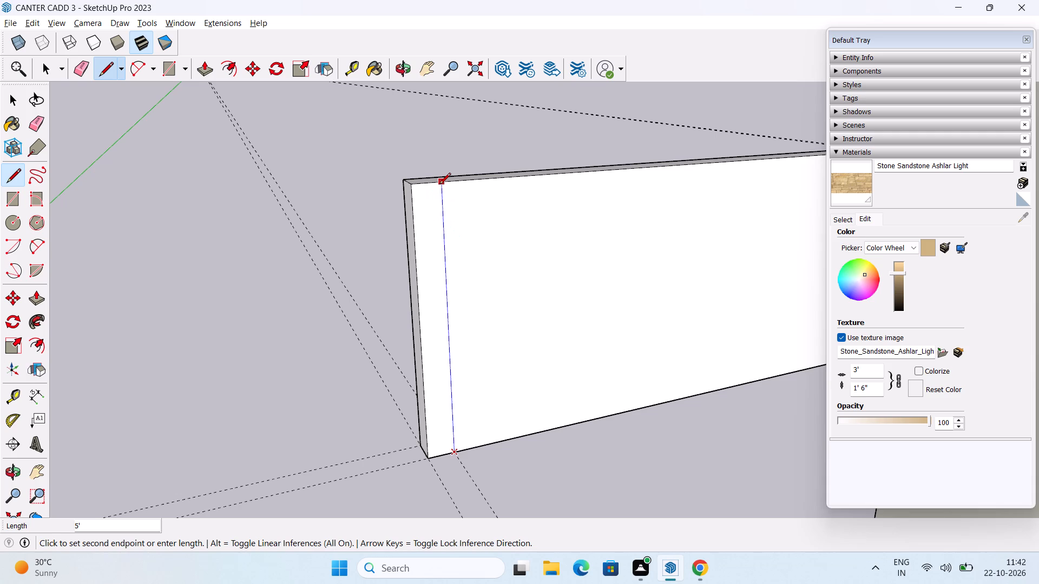
key(space)
Push/Pull the strip at the rear wall's end 45' 9" forward to the front wall, forming the second side wall.
key(p)
double_click(430, 284)
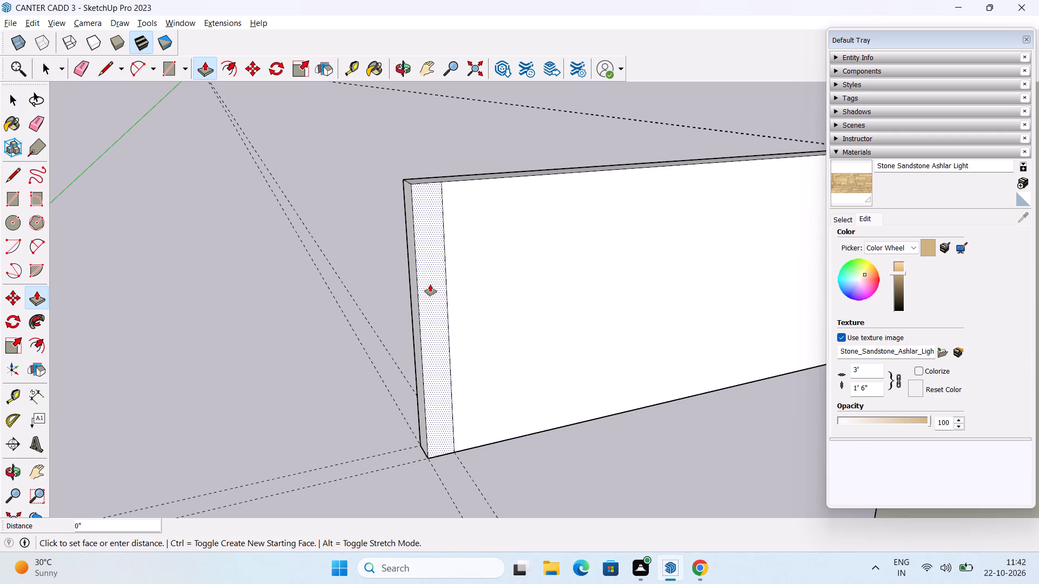
Delete the leftover vertical edge near the front corner where the new side wall meets the front wall.
scroll(430, 284, down, 18)
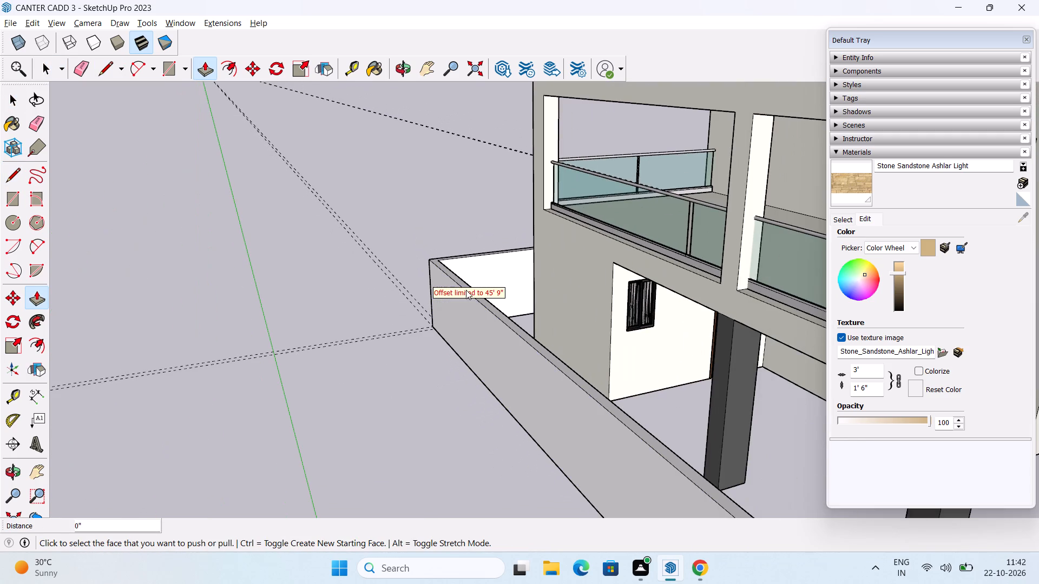
scroll(466, 290, down, 6)
scroll(499, 343, down, 4)
middle_drag(497, 355, 348, 162)
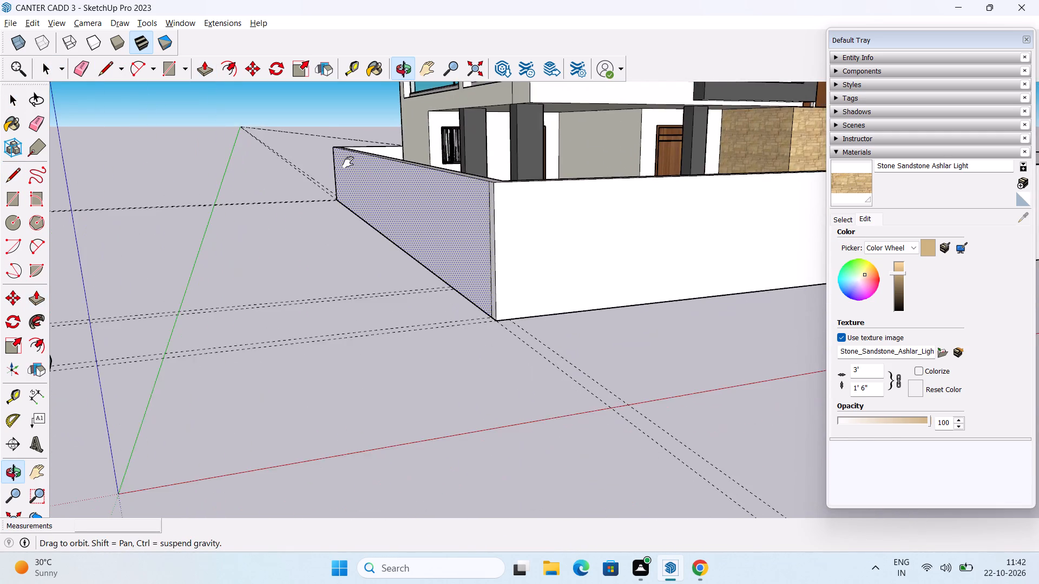
middle_drag(348, 162, 356, 172)
middle_drag(518, 261, 537, 343)
key(space)
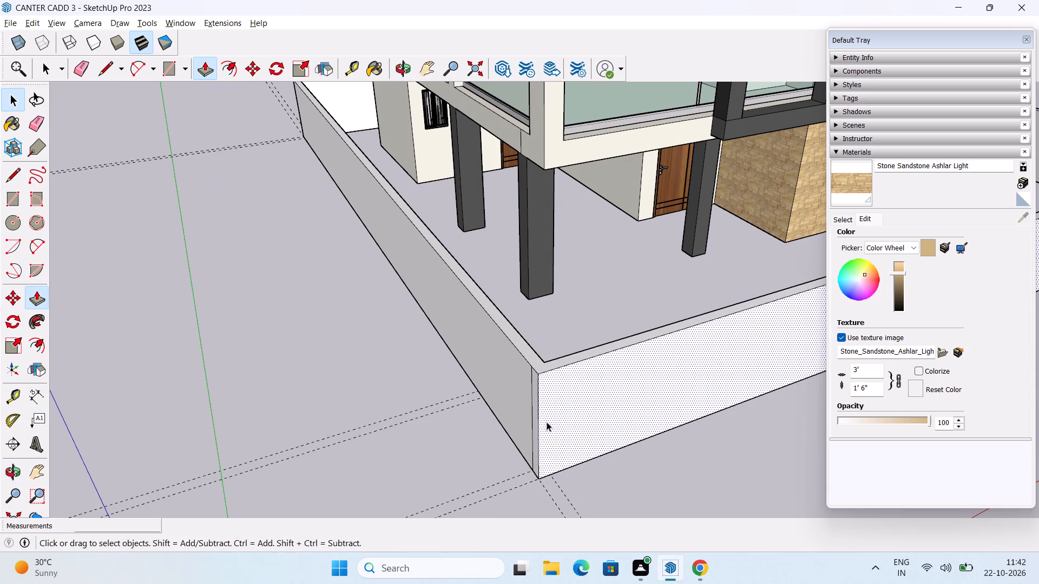
click(531, 400)
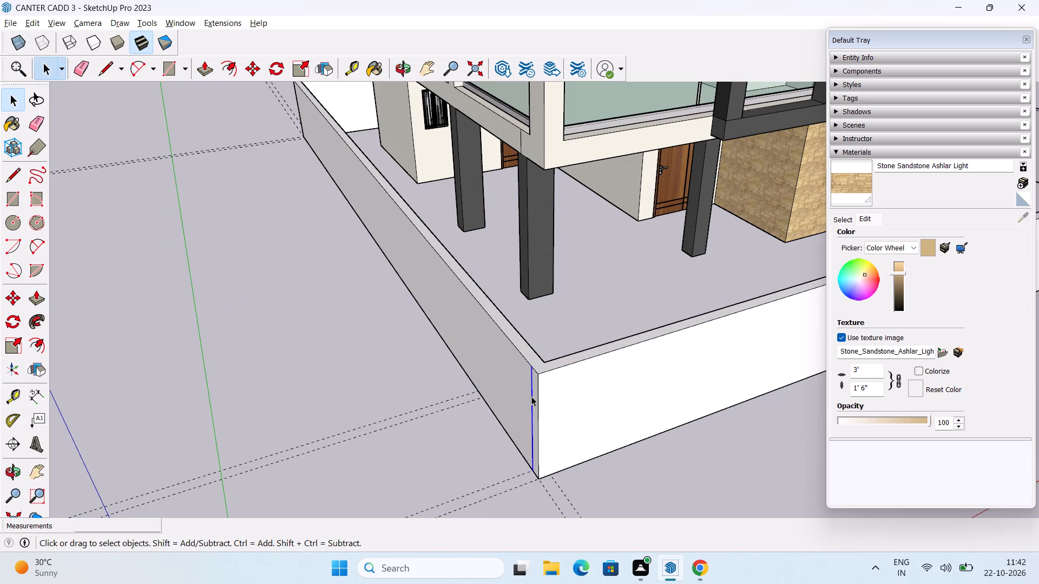
key(Delete)
Delete all construction guides from the model.
middle_drag(532, 392, 53, 248)
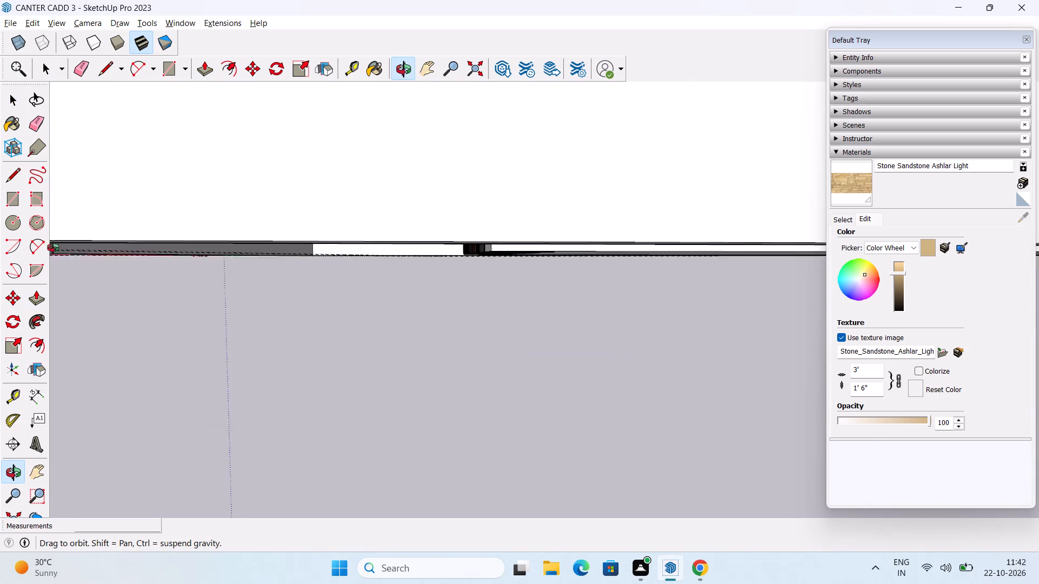
middle_drag(53, 248, 437, 383)
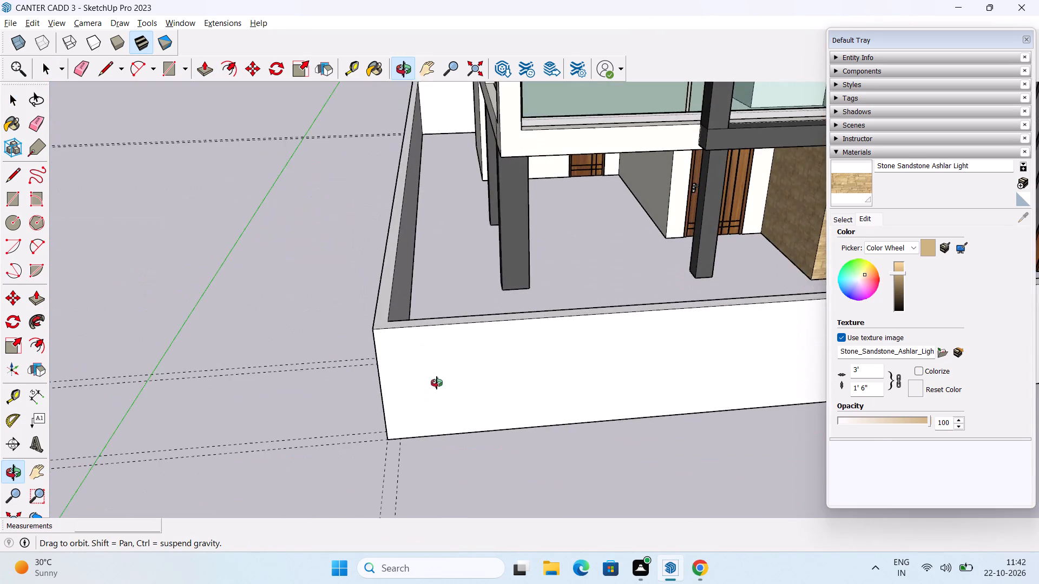
middle_drag(437, 383, 440, 369)
scroll(476, 264, down, 8)
middle_drag(520, 253, 359, 264)
scroll(433, 269, down, 3)
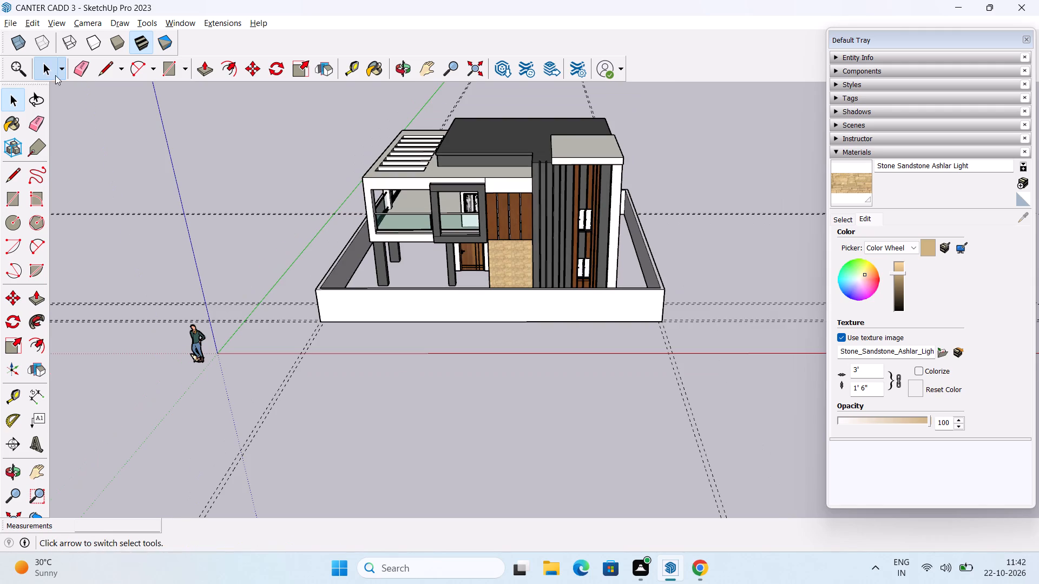
click(37, 20)
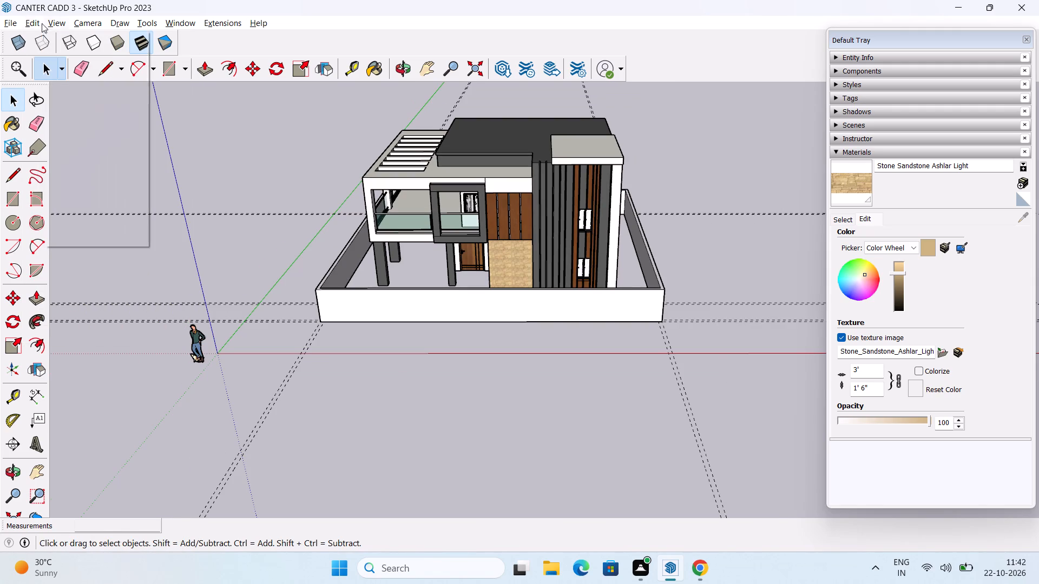
click(35, 21)
click(31, 24)
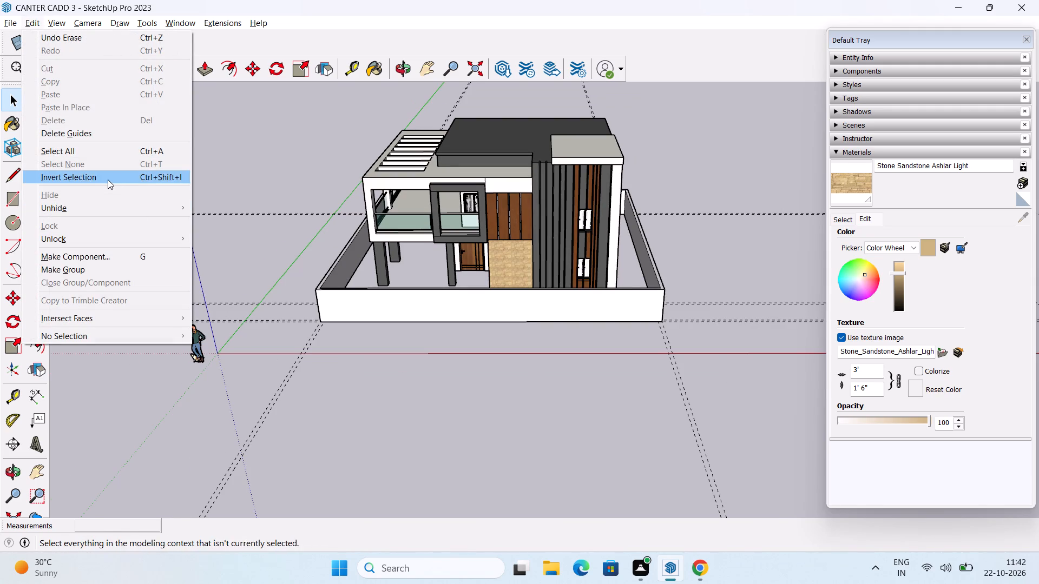
click(111, 131)
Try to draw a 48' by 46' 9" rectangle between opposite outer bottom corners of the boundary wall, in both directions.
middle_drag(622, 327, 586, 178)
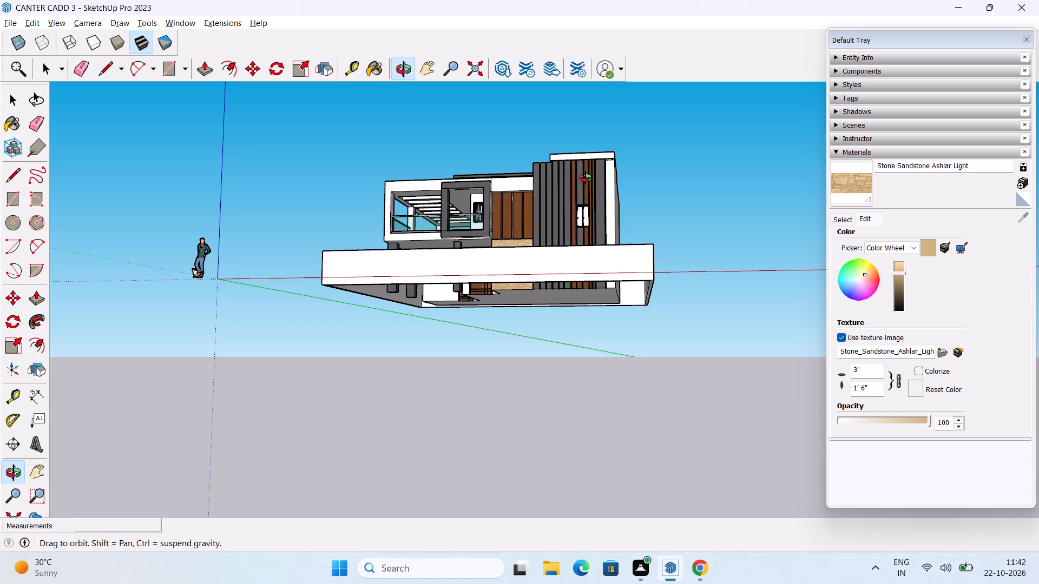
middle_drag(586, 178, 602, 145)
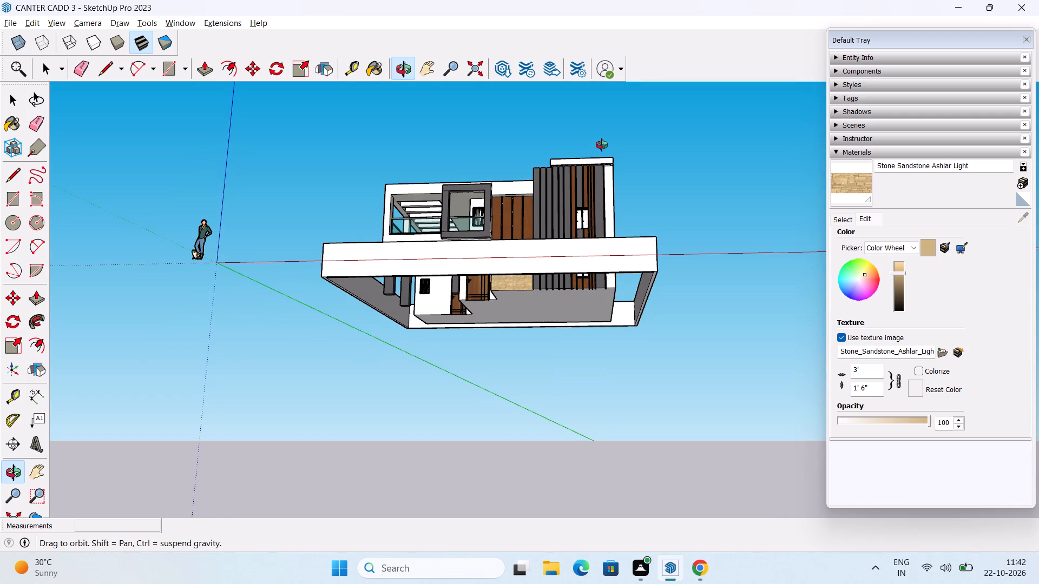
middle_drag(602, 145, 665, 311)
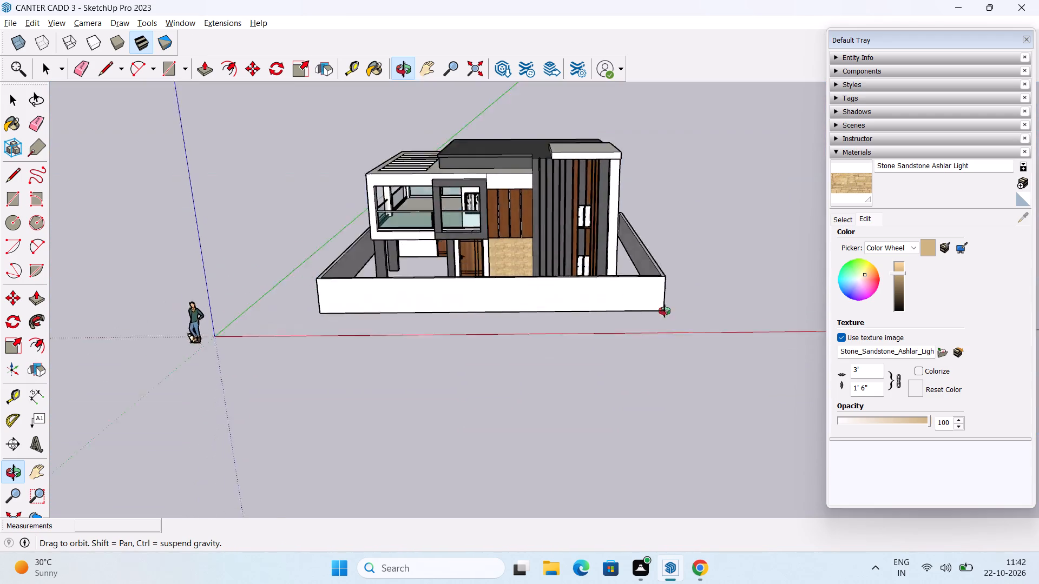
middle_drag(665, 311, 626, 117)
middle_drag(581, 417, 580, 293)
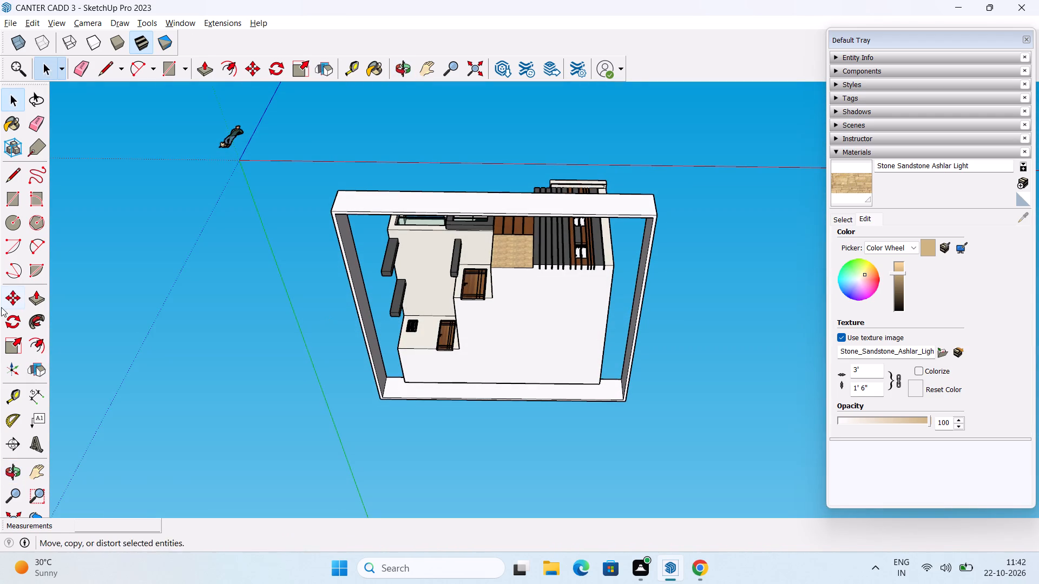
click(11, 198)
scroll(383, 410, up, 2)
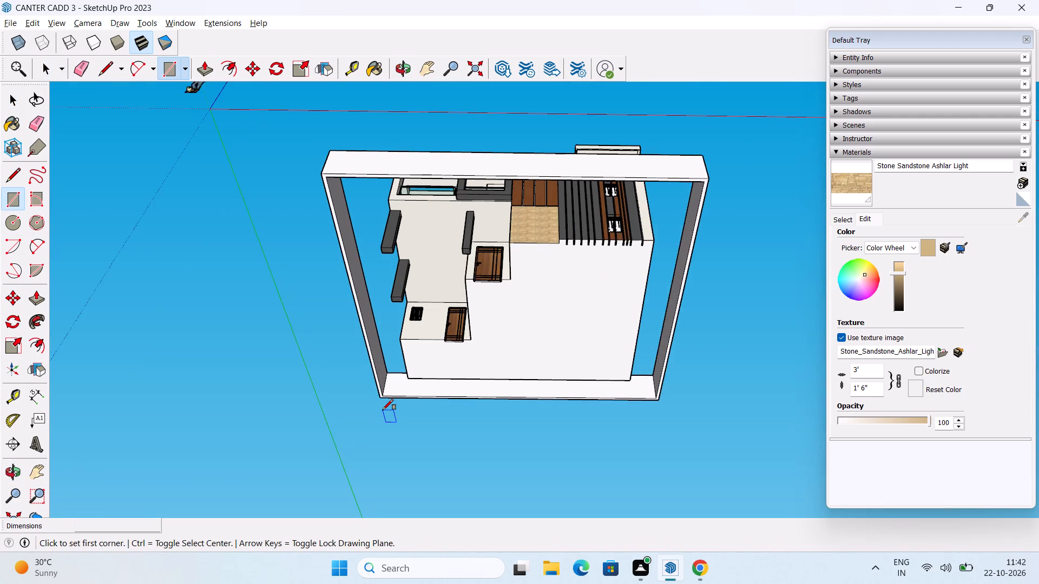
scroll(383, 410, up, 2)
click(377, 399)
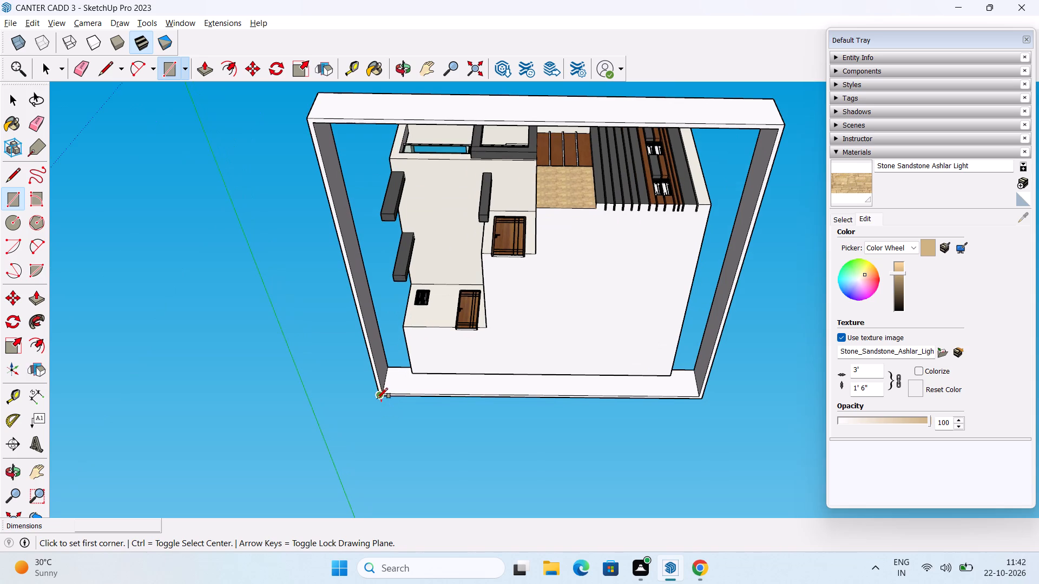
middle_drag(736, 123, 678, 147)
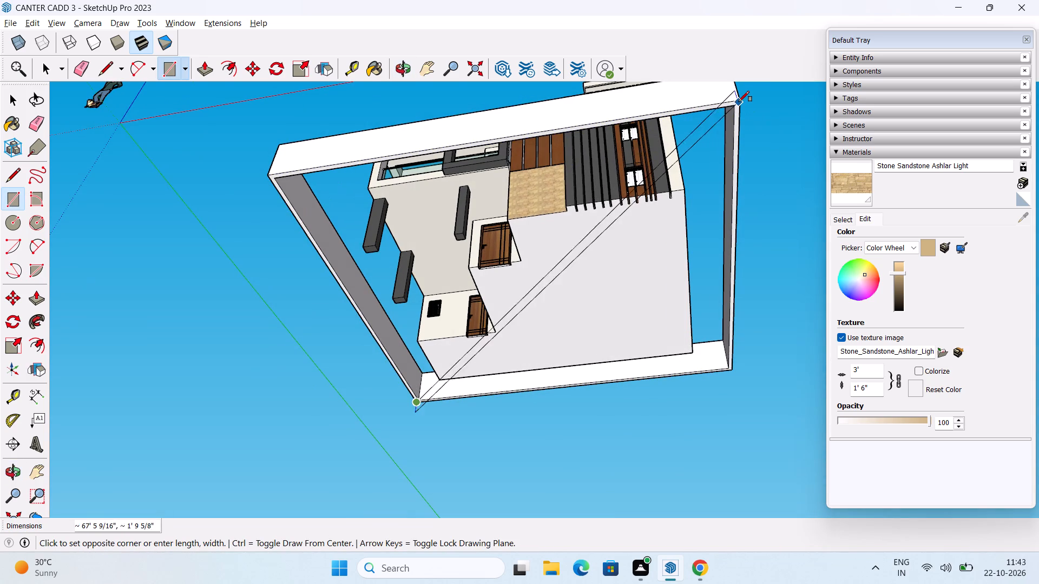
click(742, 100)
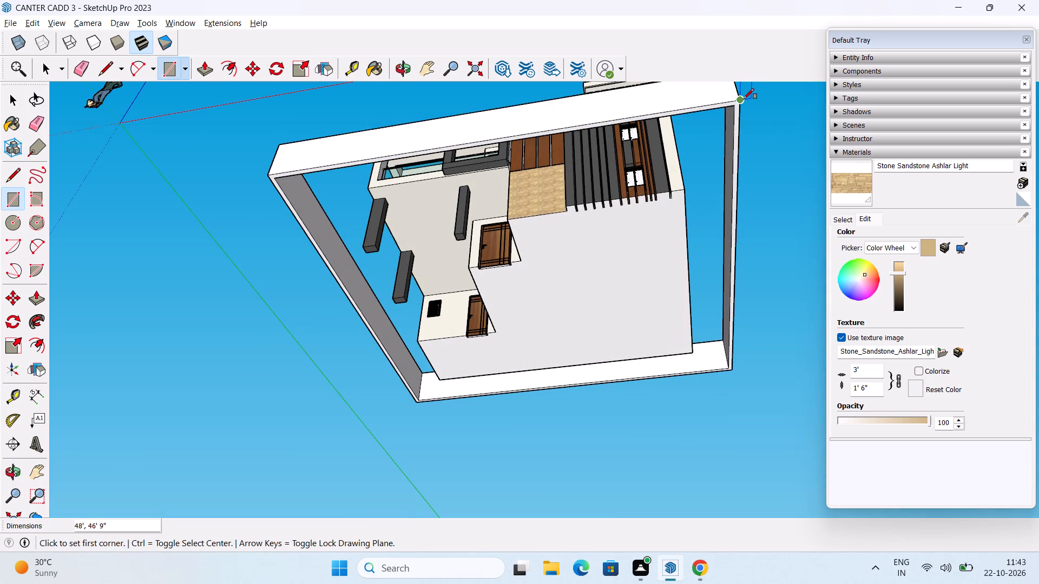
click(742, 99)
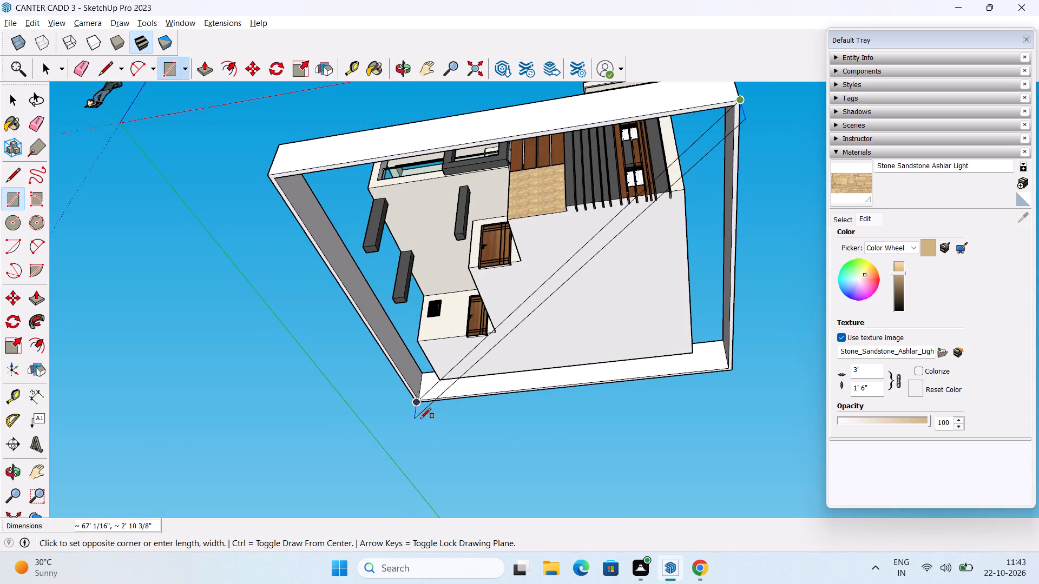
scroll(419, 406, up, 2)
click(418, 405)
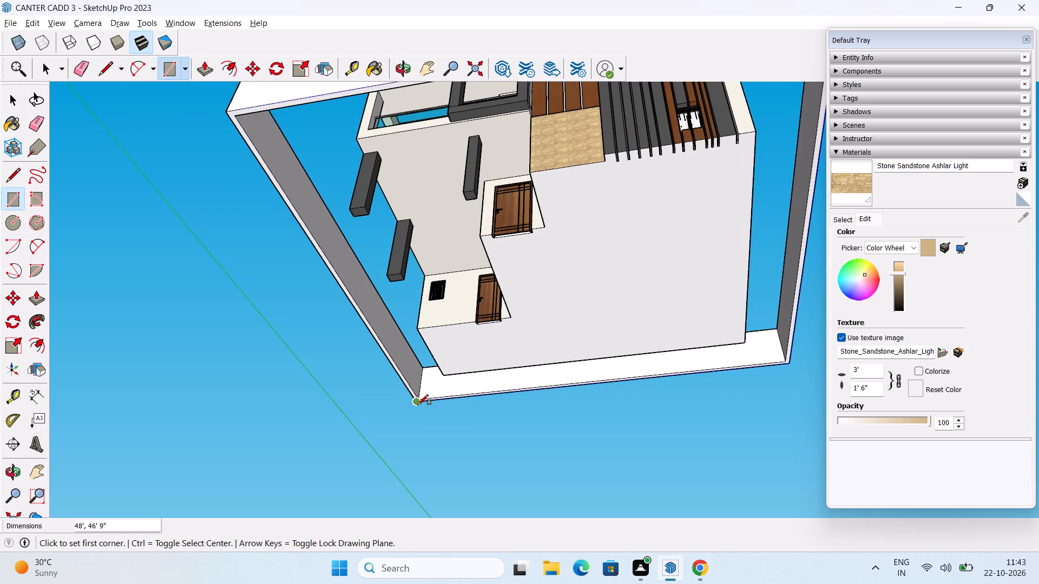
Draw a 47' by 45' 9" rectangle between opposite inner bottom corners of the boundary wall, closing the ground inside it.
scroll(424, 404, down, 2)
middle_drag(352, 400, 313, 148)
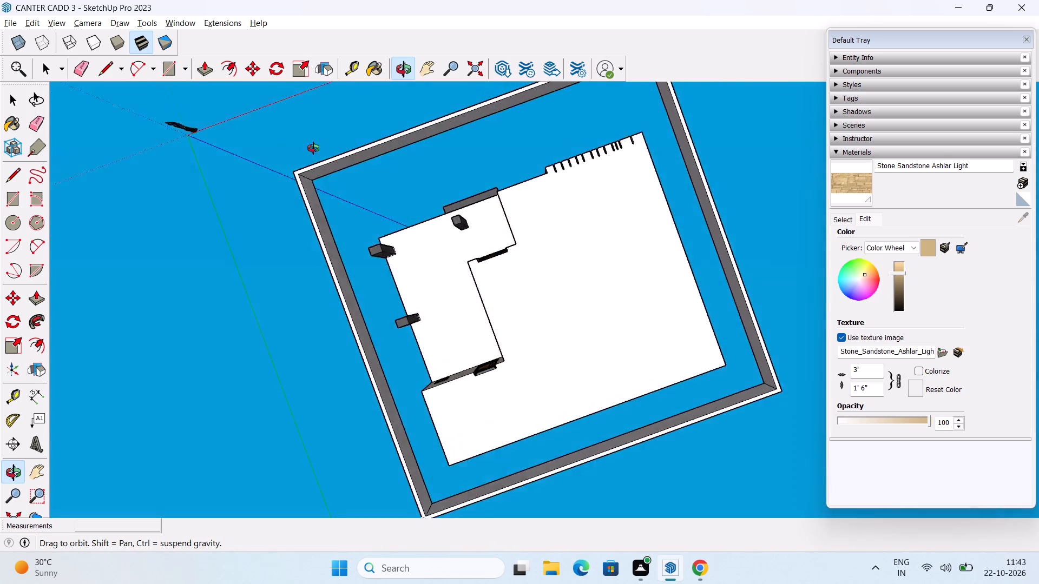
middle_drag(313, 148, 355, 157)
shift+middle_drag(406, 383, 372, 254)
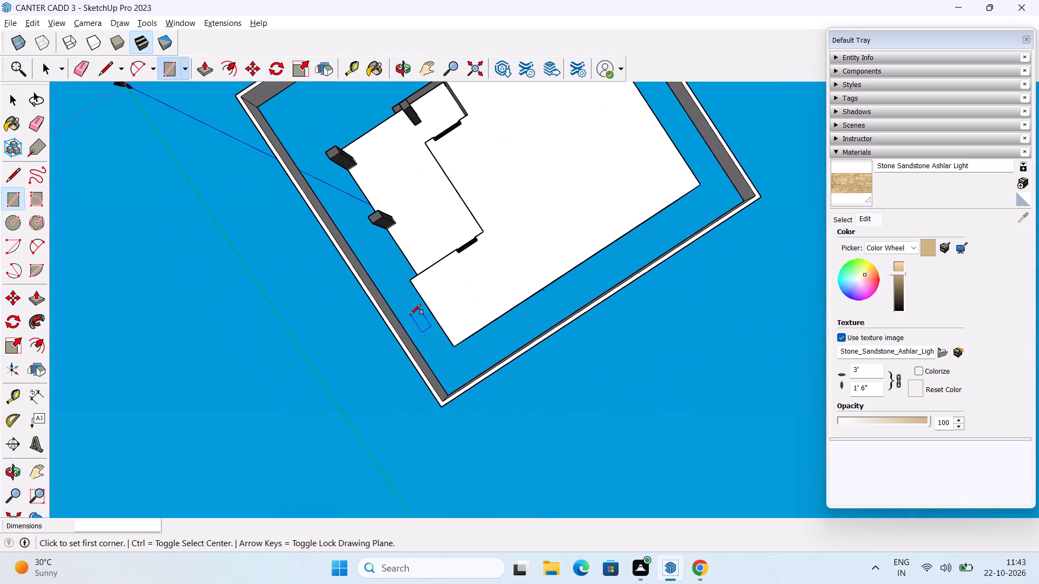
shift+middle_drag(425, 300, 433, 375)
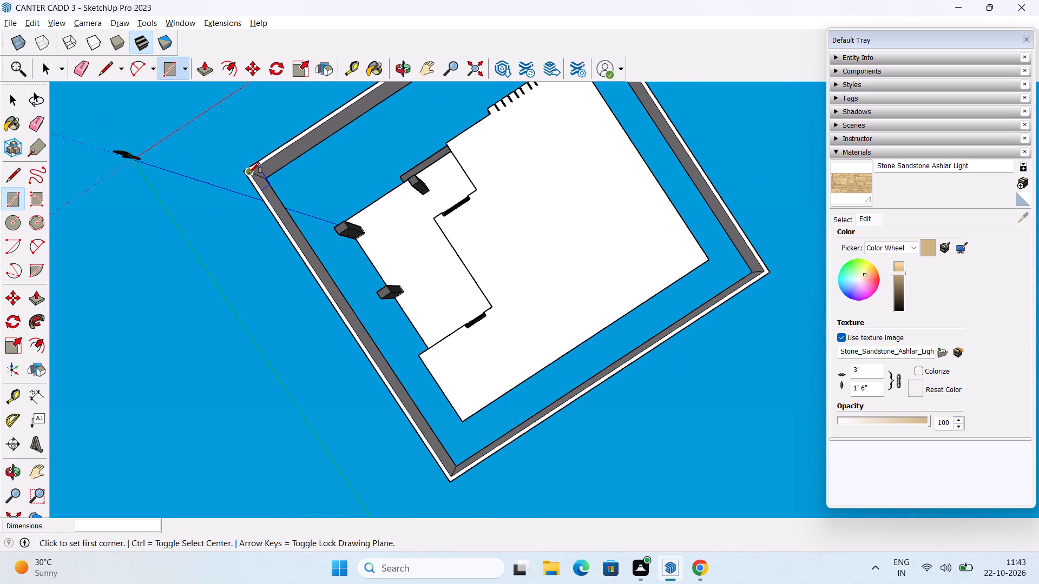
click(249, 173)
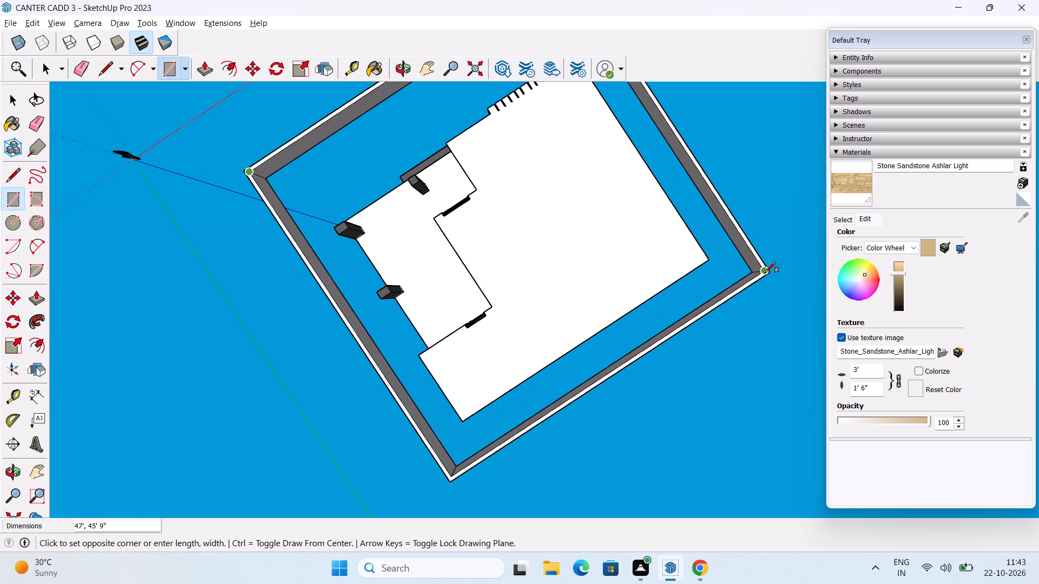
click(761, 273)
Examine the new ground face from below and the walled house from the front.
scroll(705, 288, down, 4)
middle_drag(614, 309, 652, 417)
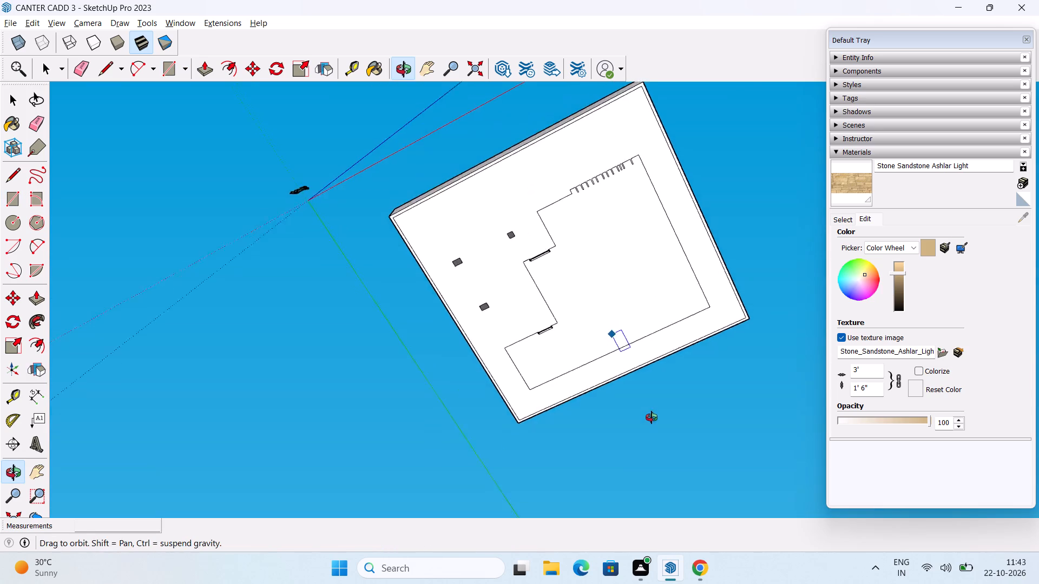
middle_drag(652, 417, 652, 418)
scroll(613, 363, down, 4)
middle_drag(546, 331, 594, 490)
middle_drag(587, 339, 548, 472)
middle_drag(520, 348, 531, 423)
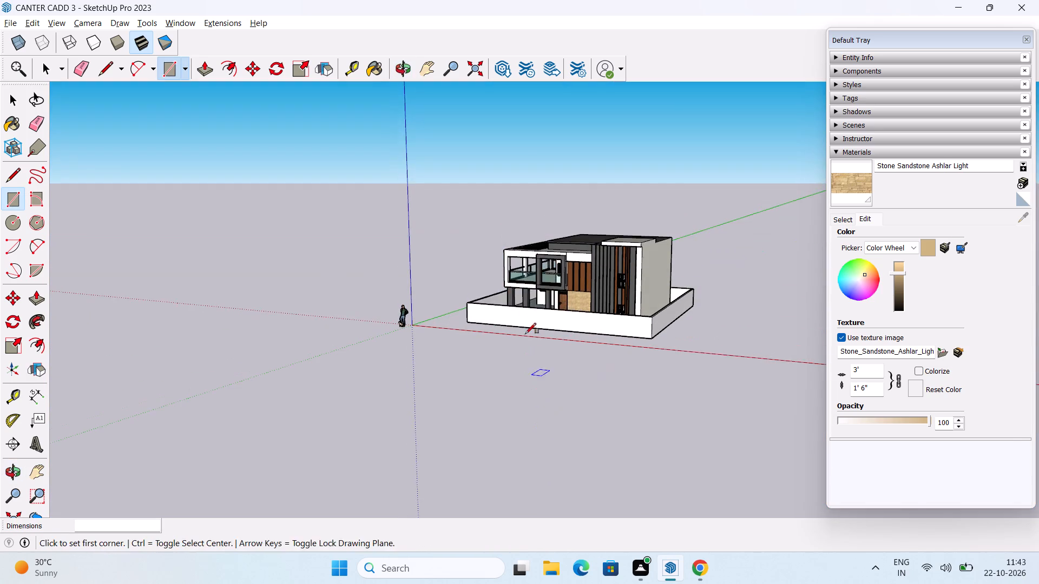
Push/Pull the underside of the ground face inside the boundary wall 6" downward to form a slab.
middle_drag(526, 317, 516, 325)
key(space)
middle_drag(540, 384, 536, 216)
scroll(530, 333, up, 3)
scroll(537, 387, up, 2)
middle_drag(524, 406, 538, 280)
middle_drag(643, 315, 645, 294)
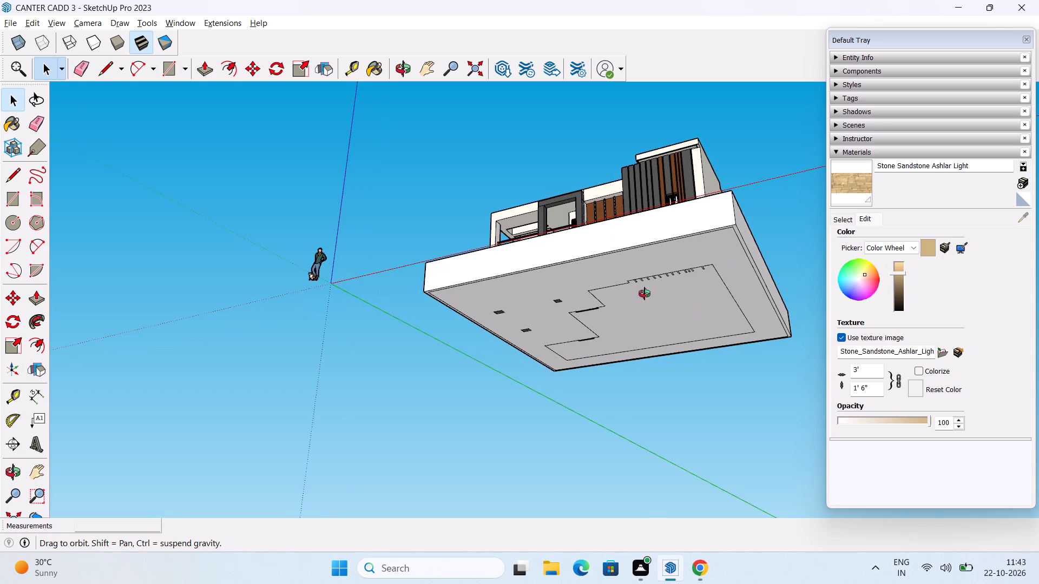
middle_drag(645, 294, 645, 282)
key(p)
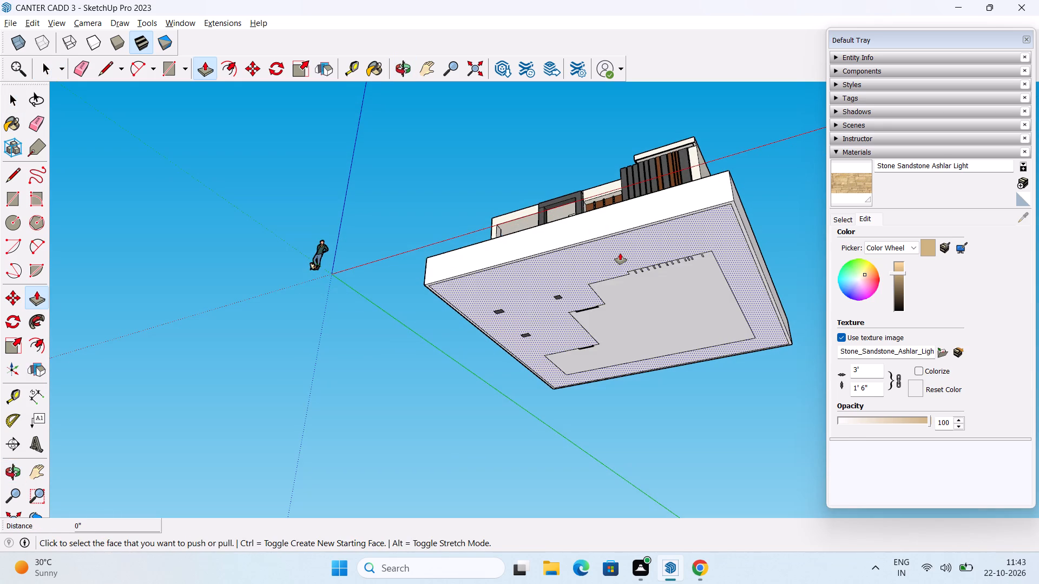
click(620, 253)
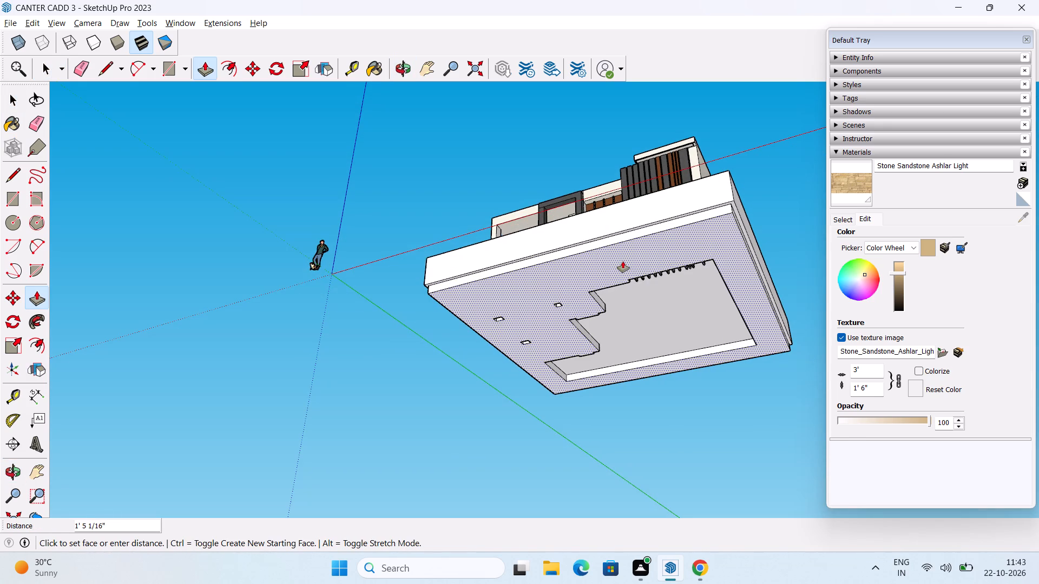
text(6")
key(Return)
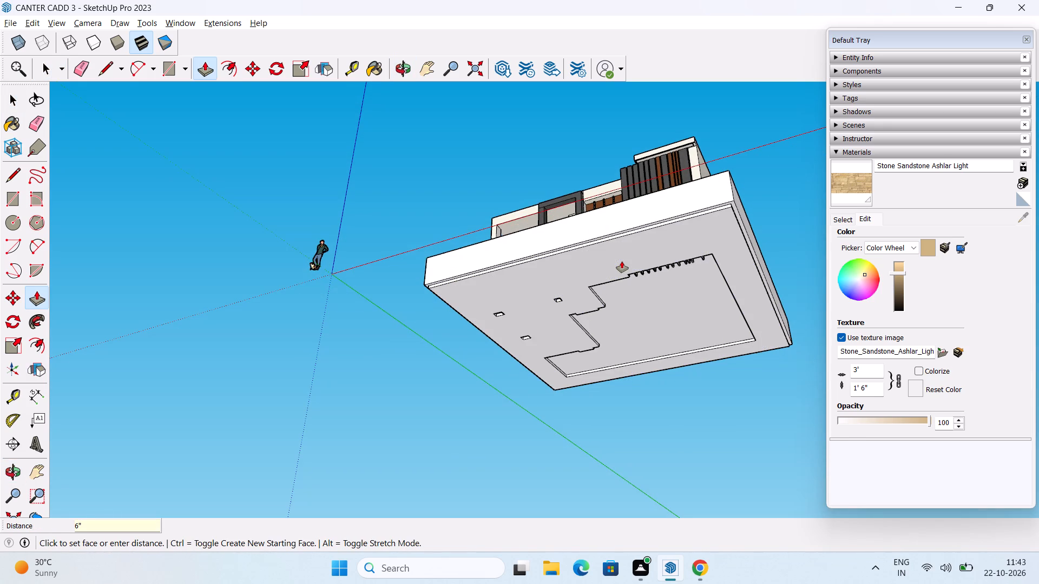
Extend the ground slab's front side face about 17' 10 1/2" outward beyond the front boundary wall.
middle_drag(497, 223, 663, 496)
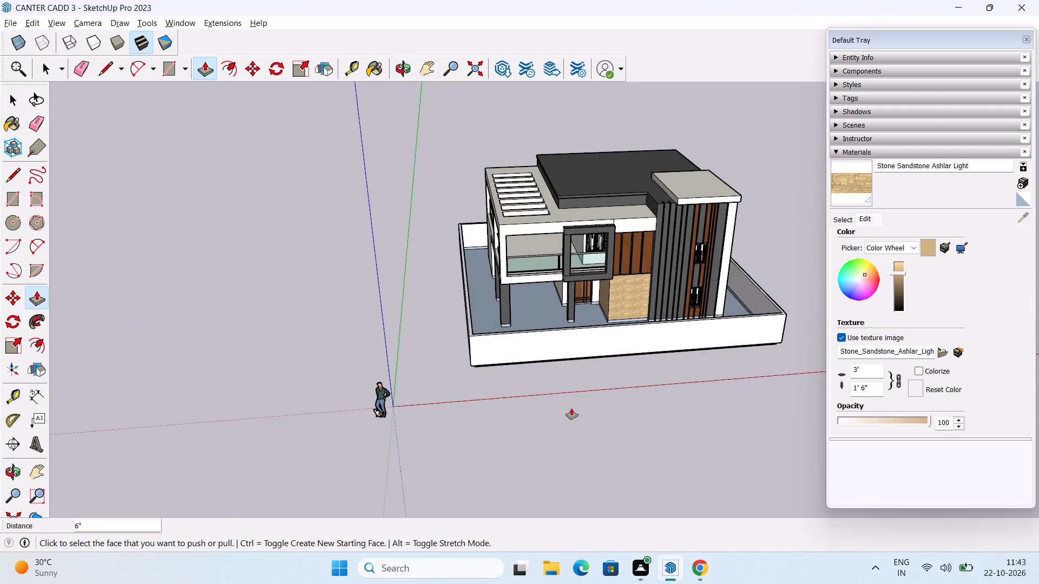
scroll(571, 396, up, 5)
middle_drag(560, 386, 506, 255)
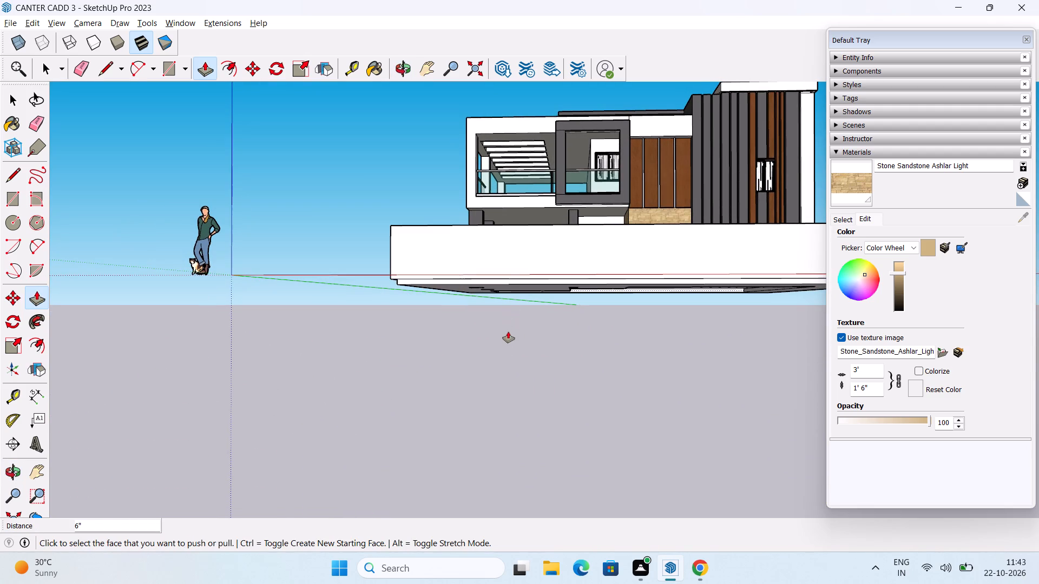
scroll(504, 345, up, 3)
scroll(523, 300, up, 3)
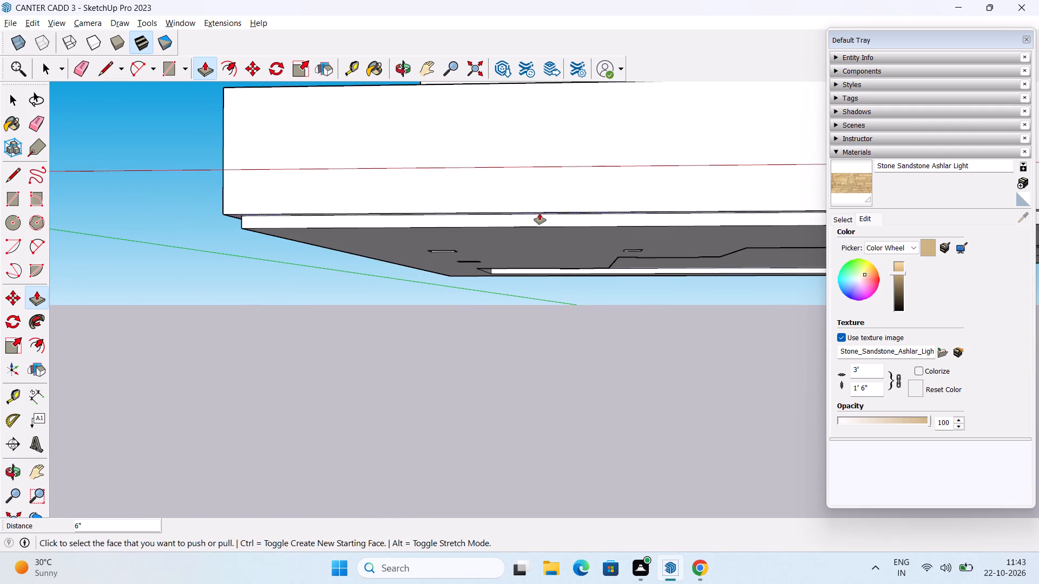
click(544, 217)
scroll(524, 259, down, 4)
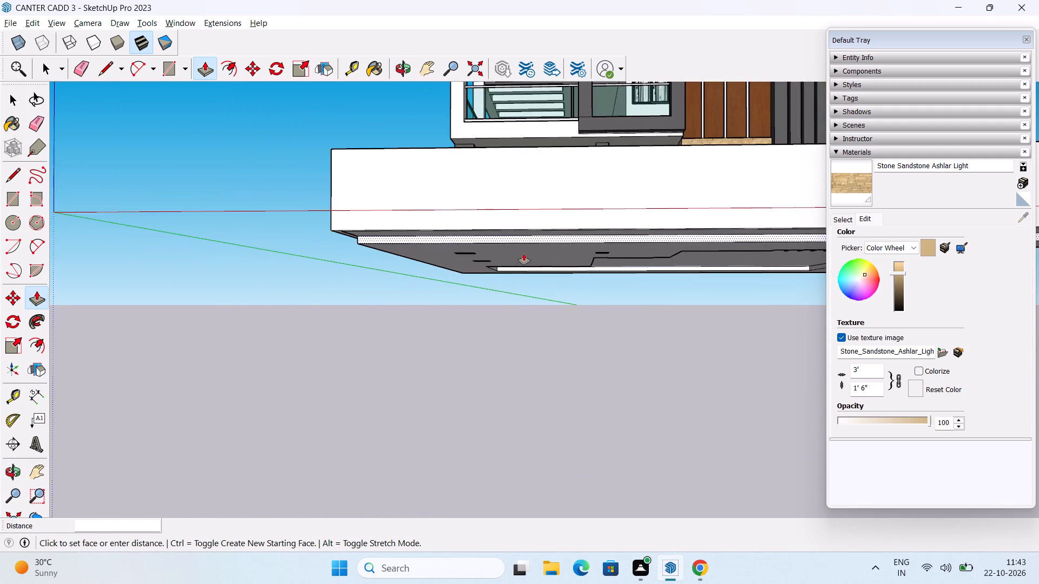
scroll(524, 254, down, 8)
middle_drag(519, 244, 501, 424)
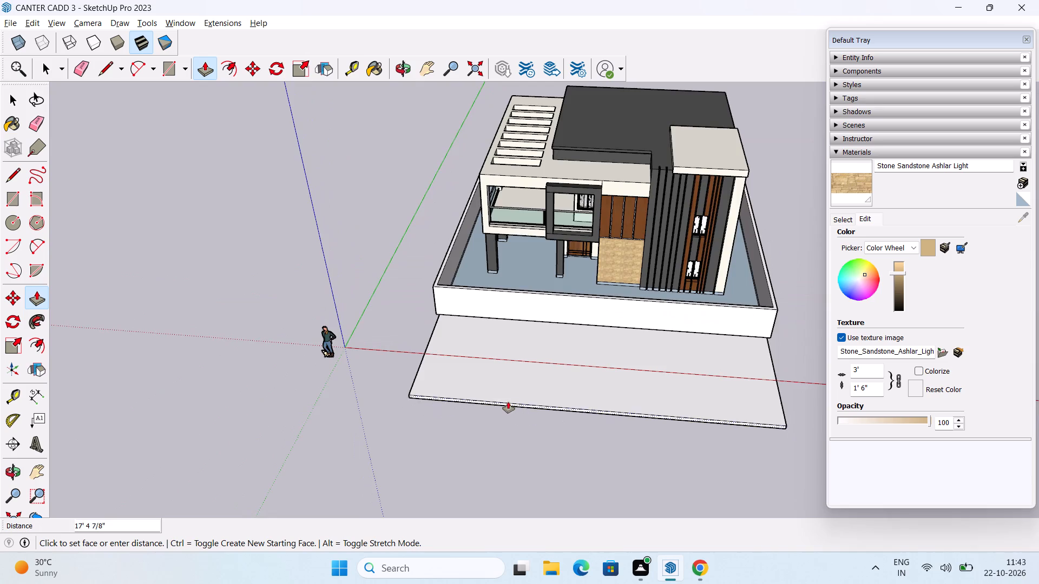
scroll(509, 402, down, 3)
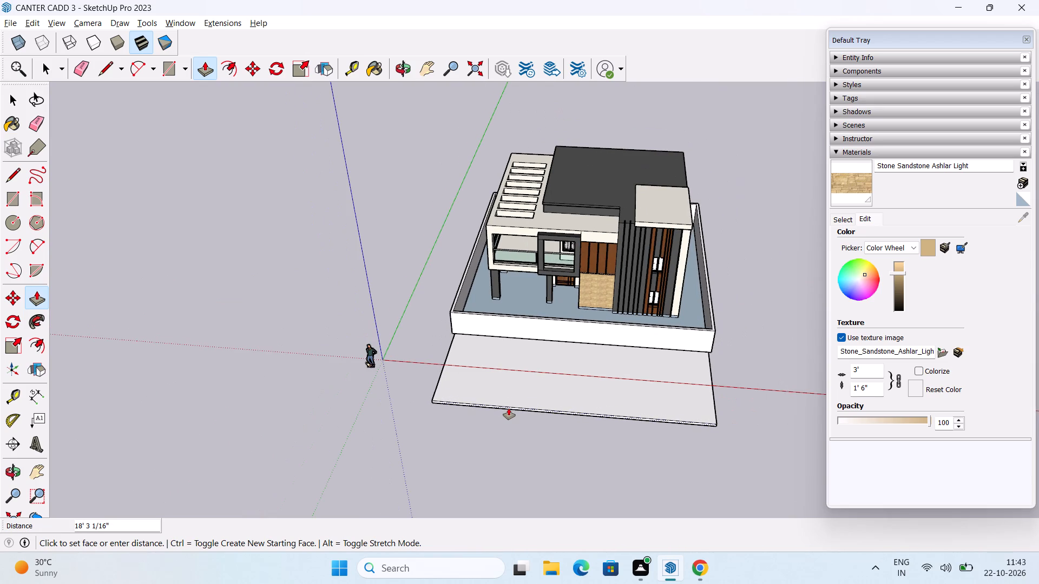
click(509, 407)
Extend the ground slab's right side face about 12' 8" outward beyond the boundary wall.
middle_drag(666, 389, 488, 278)
scroll(676, 364, up, 4)
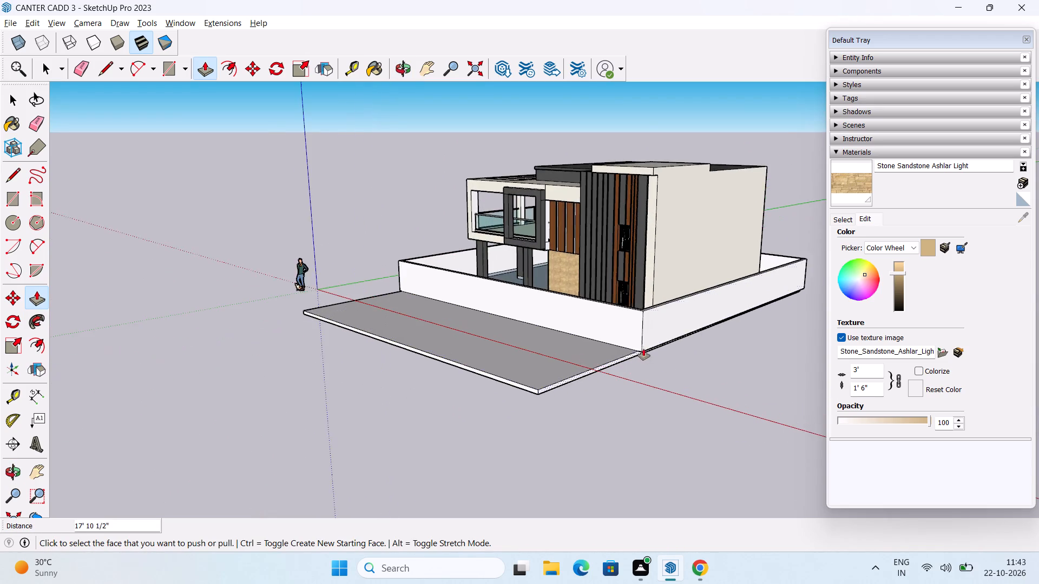
scroll(643, 349, up, 2)
middle_drag(630, 334, 552, 255)
scroll(584, 280, up, 3)
middle_drag(583, 280, 584, 343)
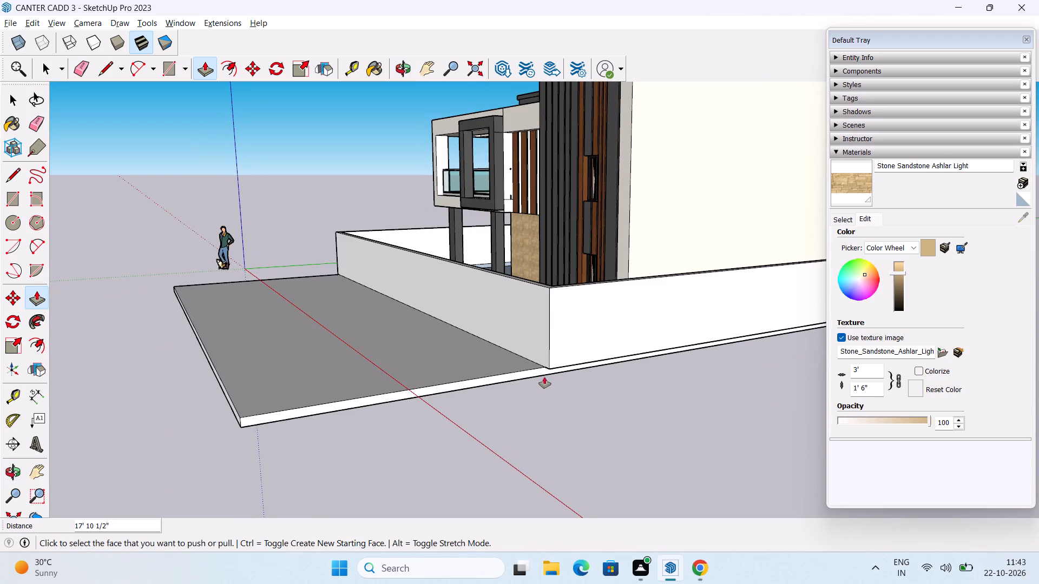
double_click(519, 376)
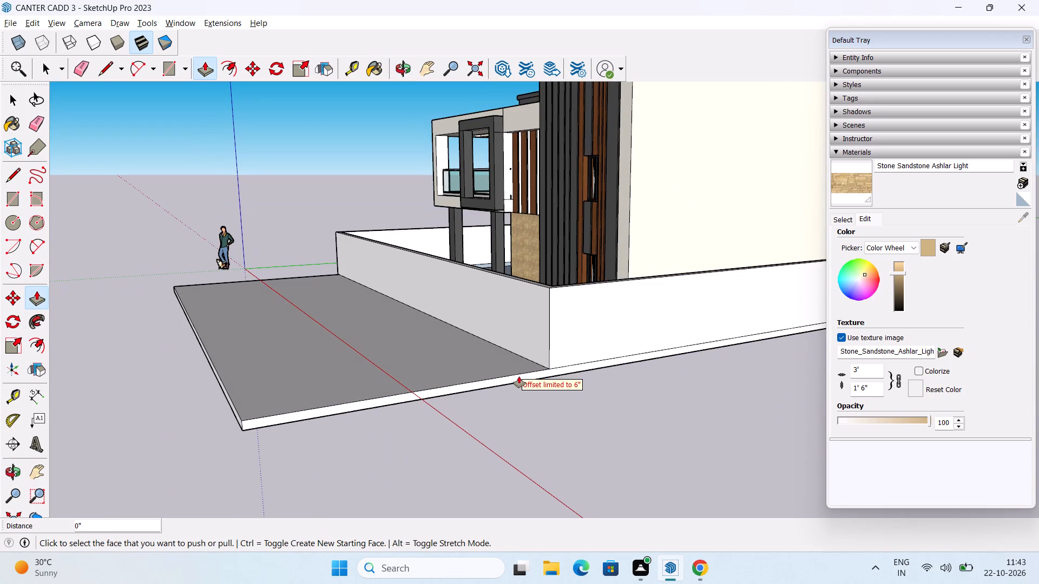
click(508, 377)
scroll(635, 415, down, 3)
middle_drag(600, 386, 632, 440)
scroll(648, 421, down, 10)
middle_drag(668, 378, 707, 435)
click(695, 417)
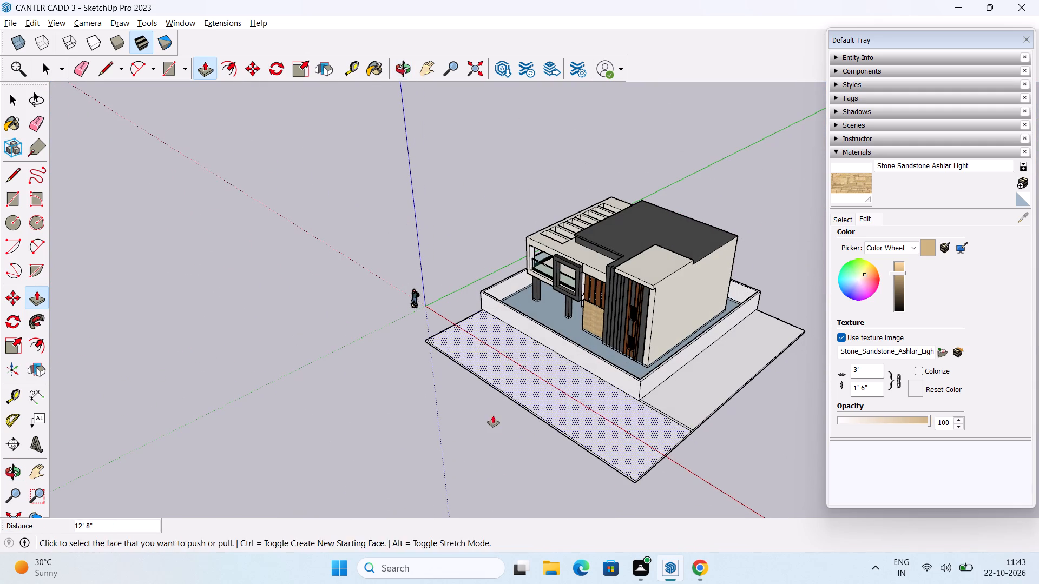
Extend the ground slab's left side face about 10' 8" outward beyond the boundary wall.
middle_drag(496, 408, 695, 408)
middle_drag(535, 387, 647, 345)
middle_drag(523, 342, 591, 321)
scroll(493, 352, up, 4)
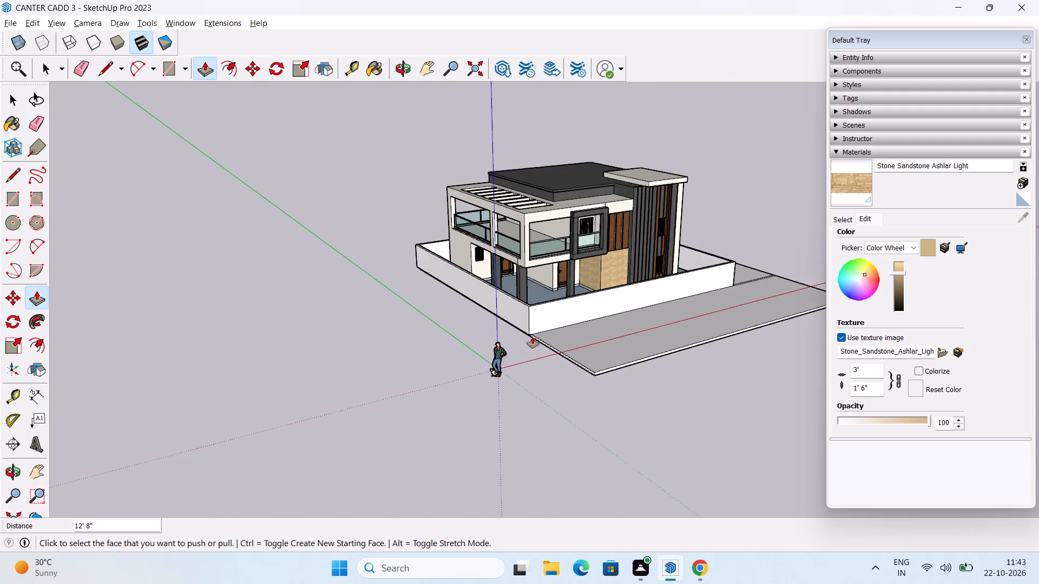
scroll(532, 337, up, 6)
middle_drag(562, 355, 537, 335)
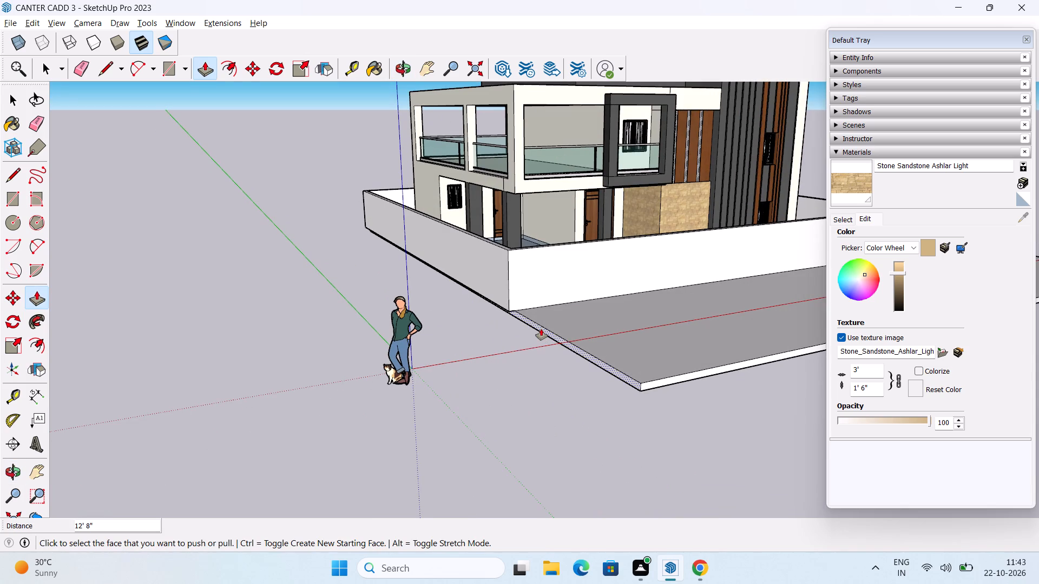
double_click(541, 329)
click(534, 330)
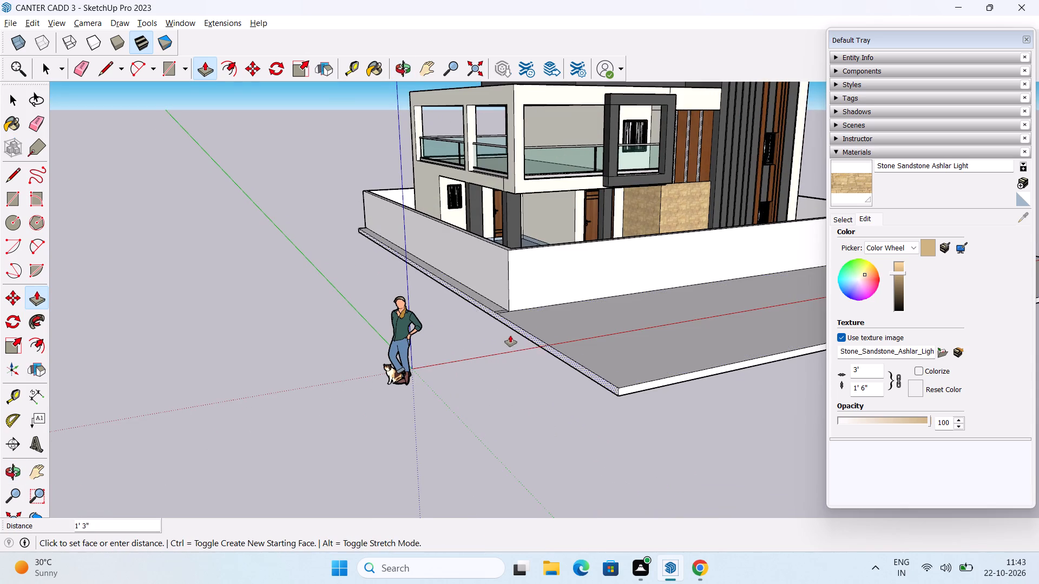
middle_drag(477, 354, 362, 403)
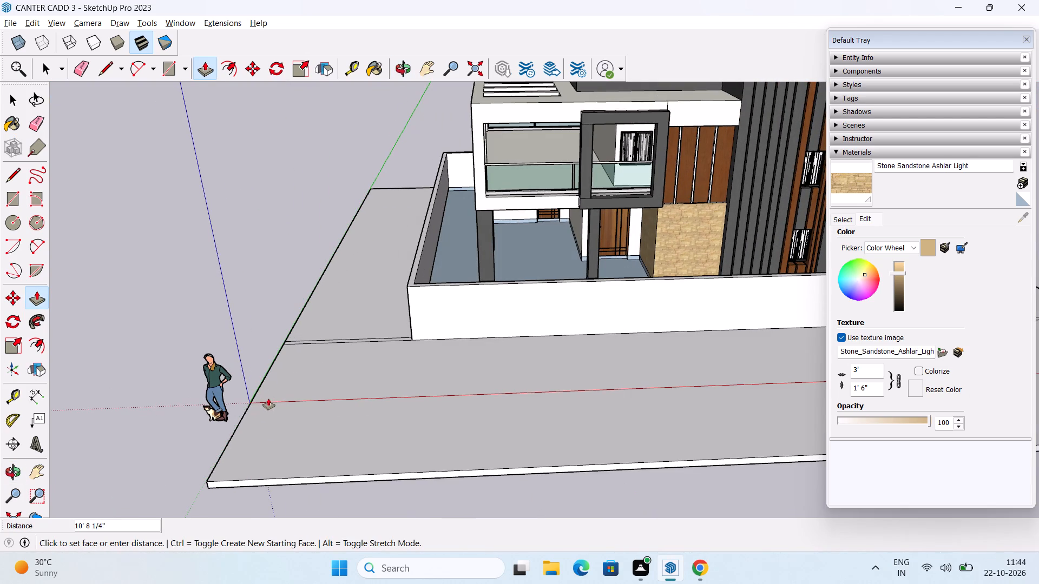
click(268, 399)
Pull the ground slab's front side face about 2' 3" further outward.
scroll(305, 395, down, 6)
middle_drag(373, 423, 384, 539)
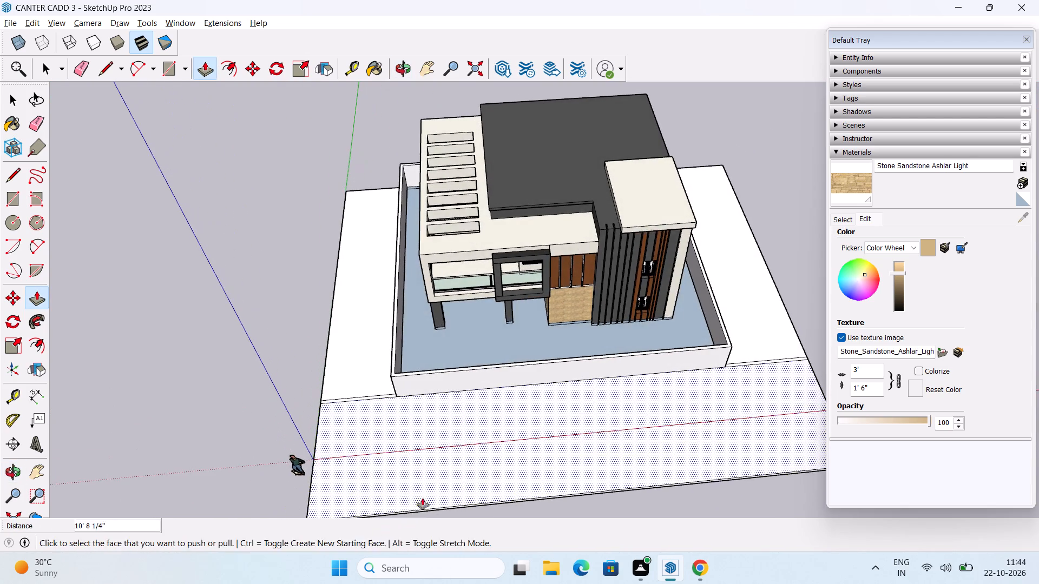
middle_drag(442, 457, 443, 560)
scroll(499, 468, down, 1)
middle_drag(508, 482, 479, 402)
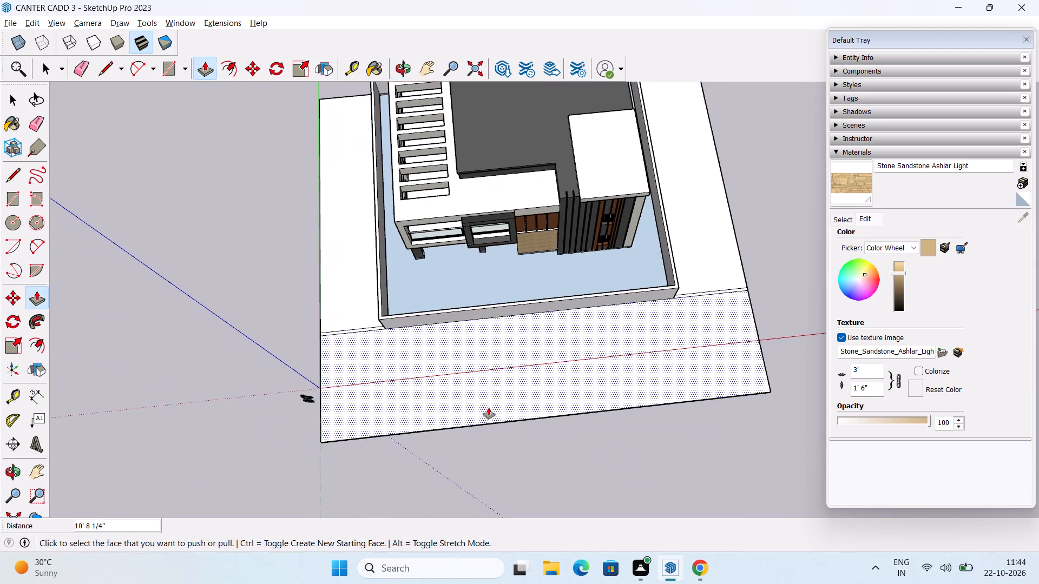
middle_drag(492, 401, 459, 365)
scroll(462, 413, up, 2)
middle_drag(464, 417, 455, 364)
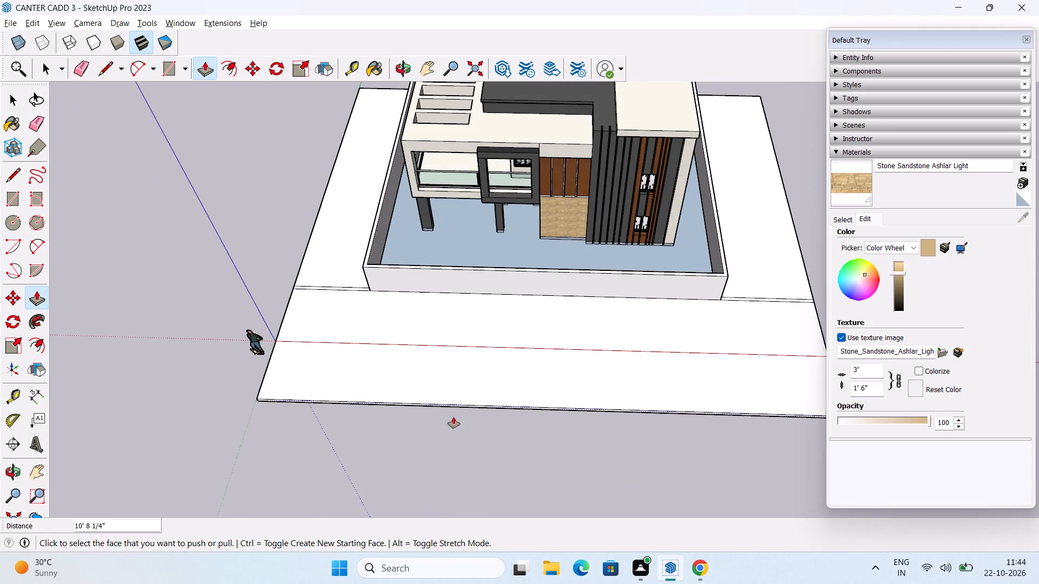
scroll(456, 407, up, 2)
click(460, 406)
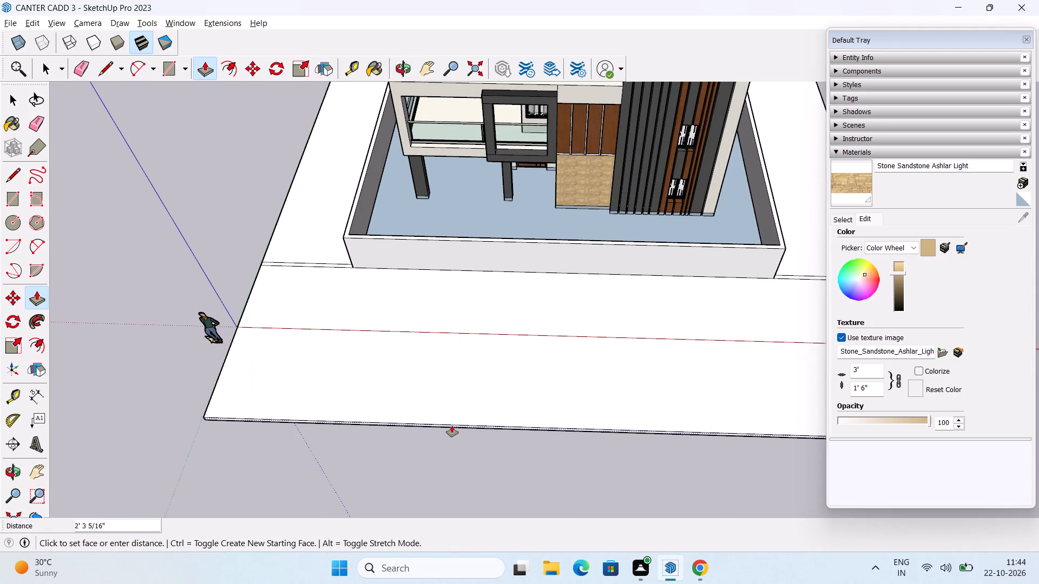
click(452, 426)
scroll(452, 420, down, 10)
key(space)
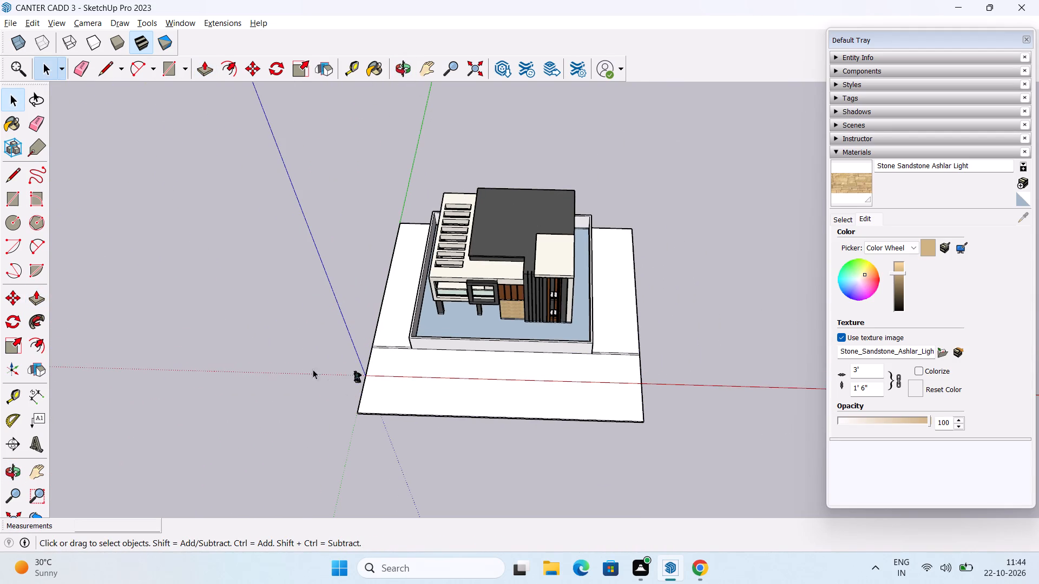
click(304, 341)
Erase the leftover seam lines across the slab's top on both sides of the boundary wall's front.
key(e)
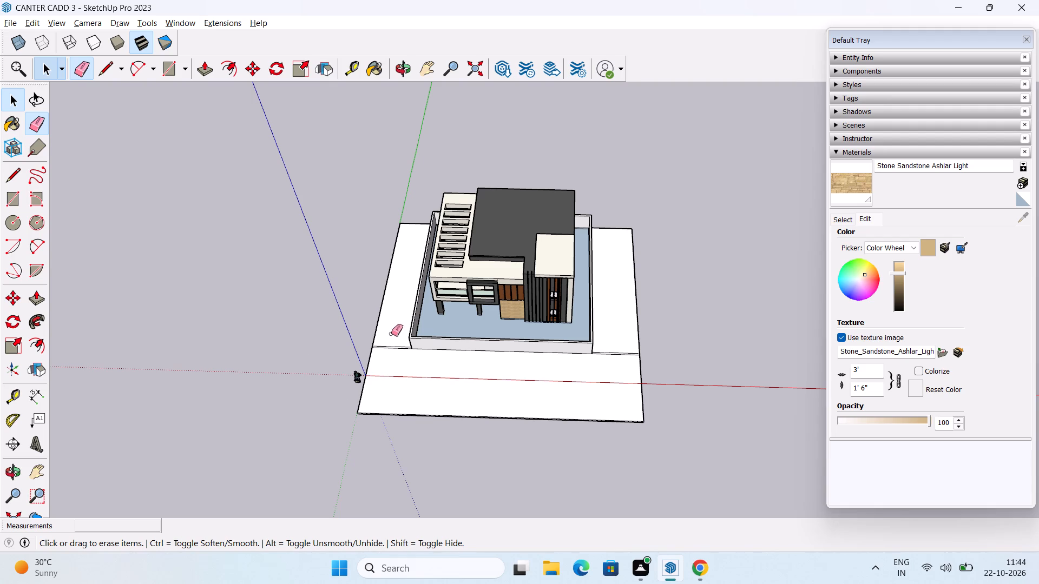
drag(391, 334, 389, 371)
drag(626, 336, 623, 379)
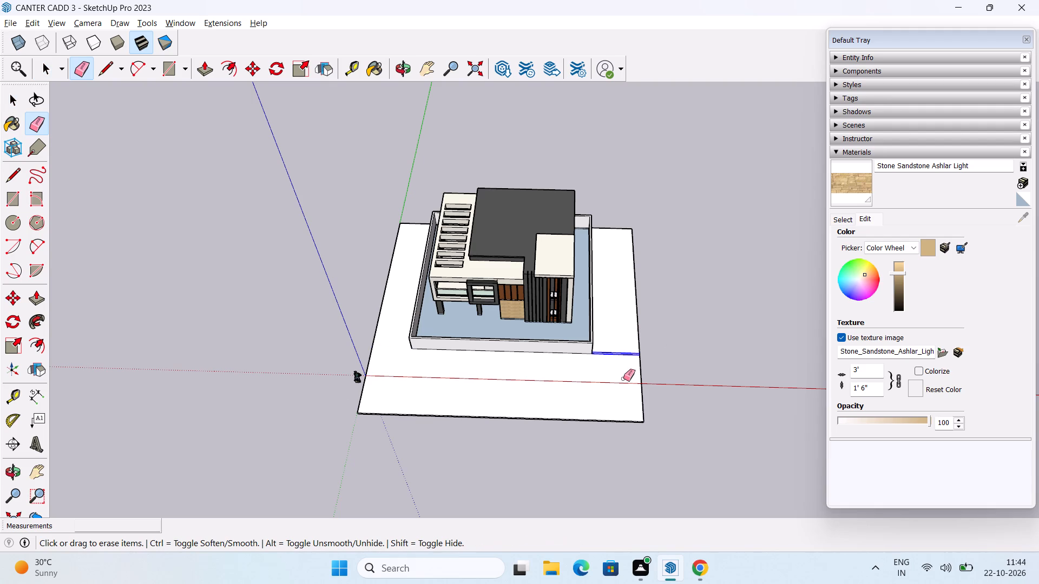
key(space)
Reverse the ground face inside the boundary wall so its front side faces up, and clear the selection.
scroll(543, 345, up, 6)
click(455, 321)
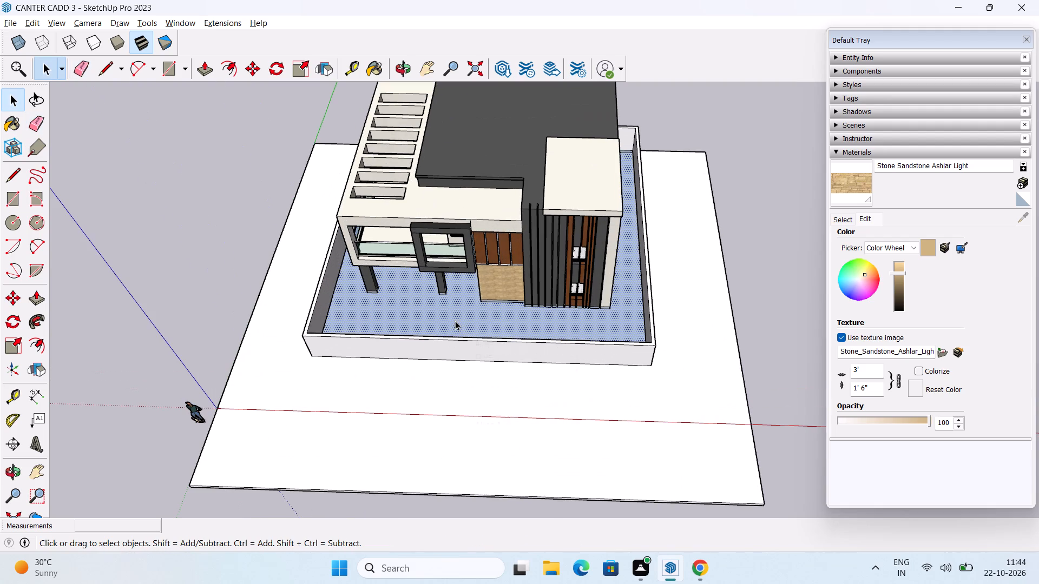
right_click(455, 321)
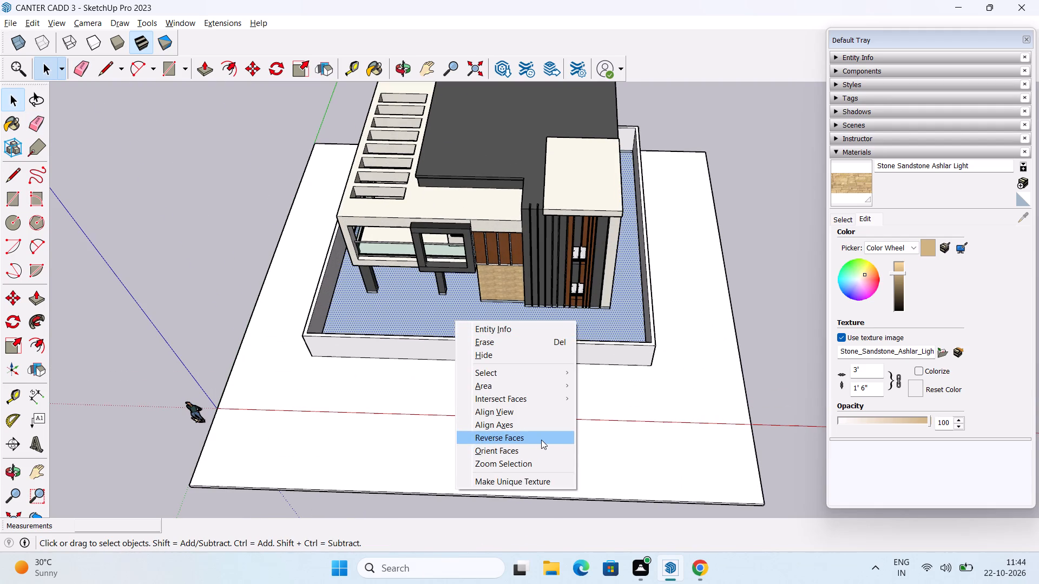
click(541, 440)
middle_drag(525, 441, 529, 296)
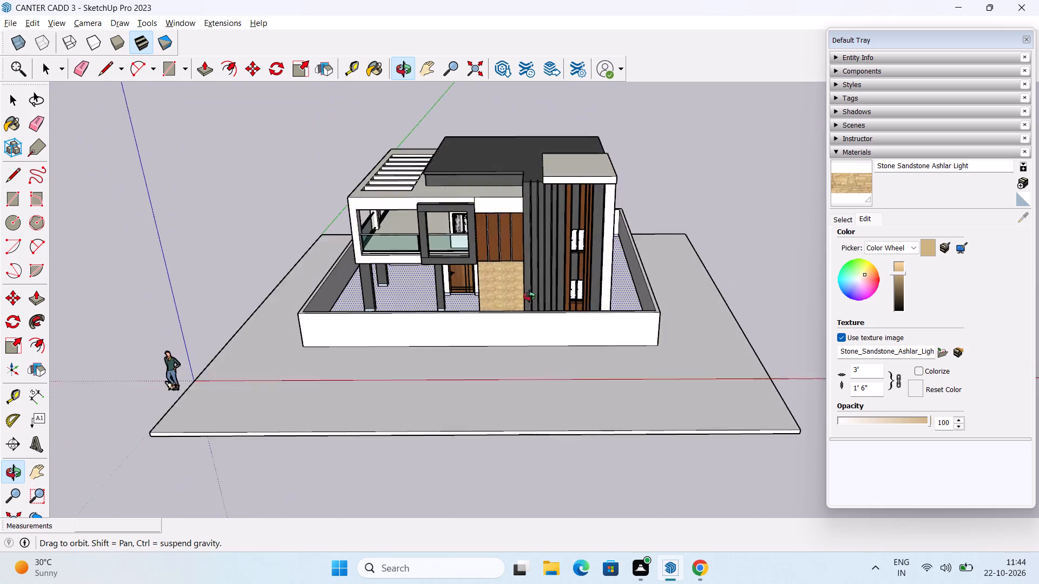
middle_drag(529, 296, 551, 288)
key(Escape)
drag(254, 229, 262, 232)
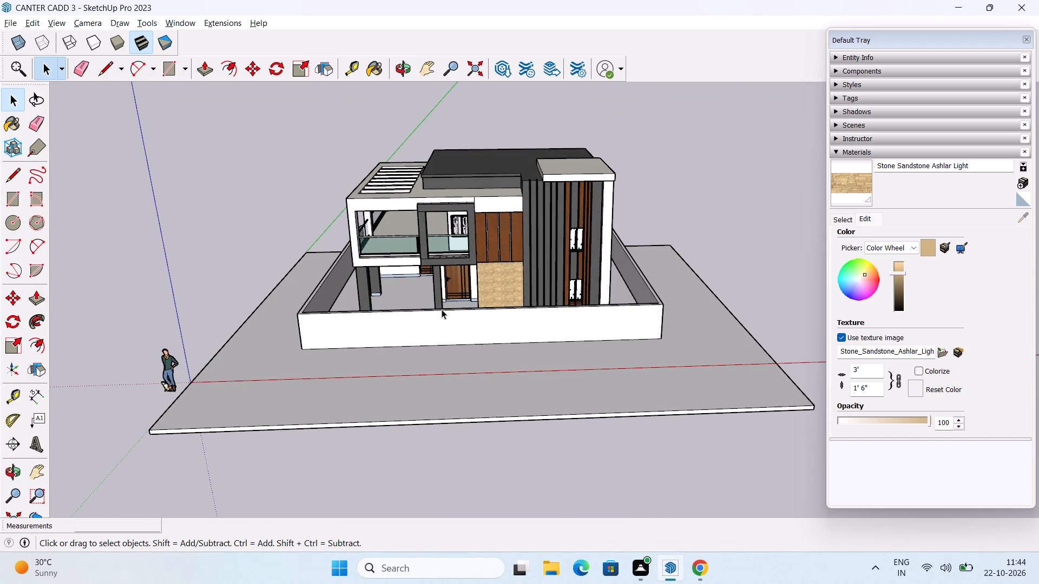
Paint the bare base strips on the front and side of the stone-clad wall beside the entrance door with Stone Sandstone Ashlar Light.
scroll(442, 310, up, 15)
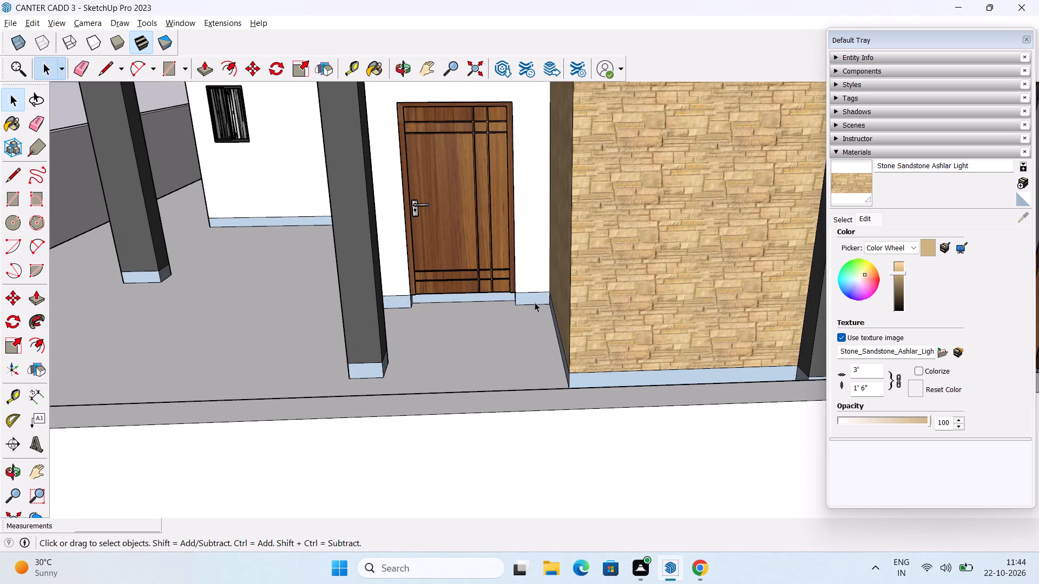
click(536, 301)
middle_drag(536, 321, 711, 356)
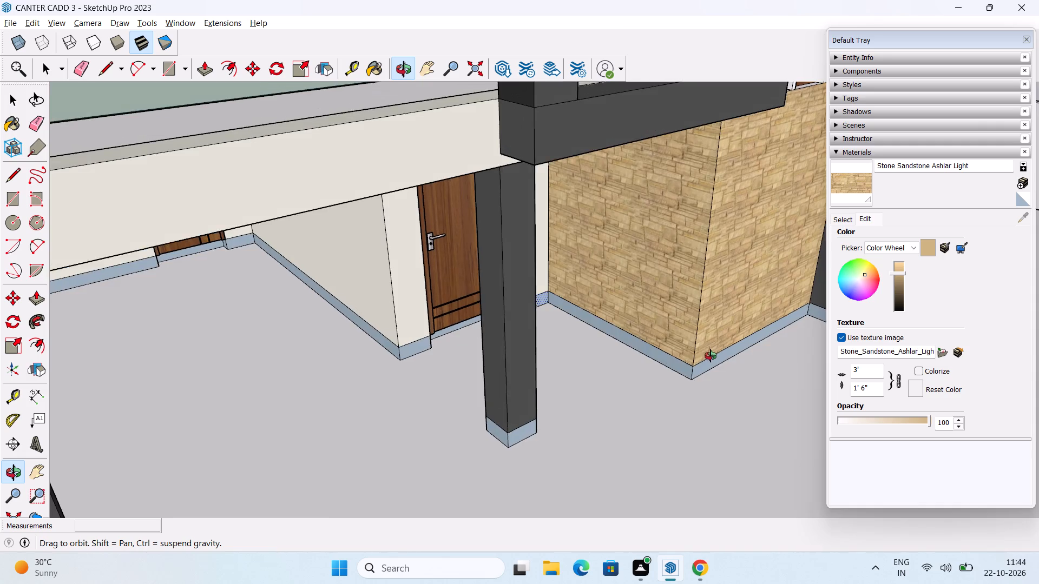
middle_drag(711, 356, 621, 344)
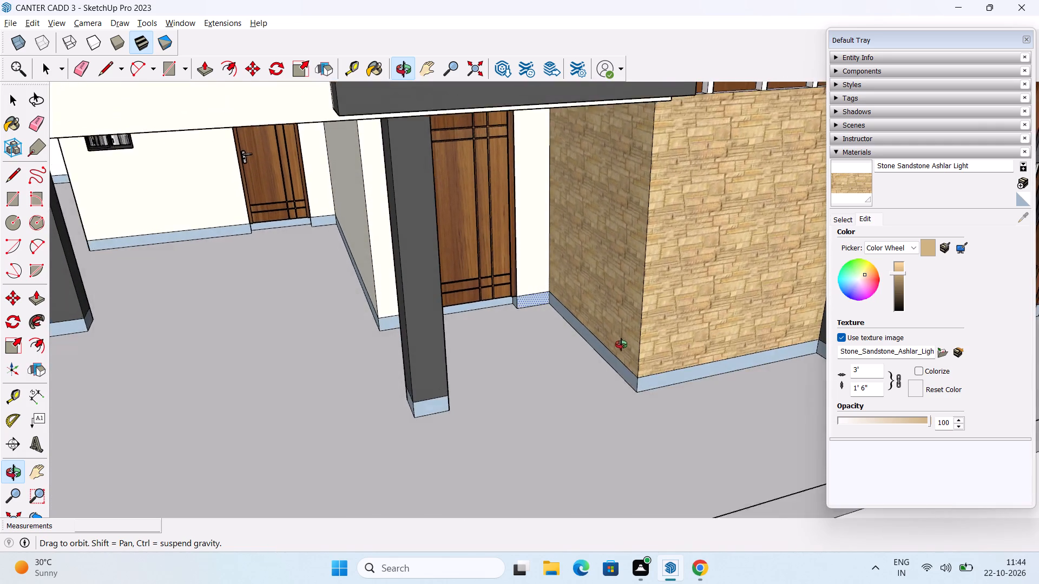
middle_drag(621, 344, 602, 302)
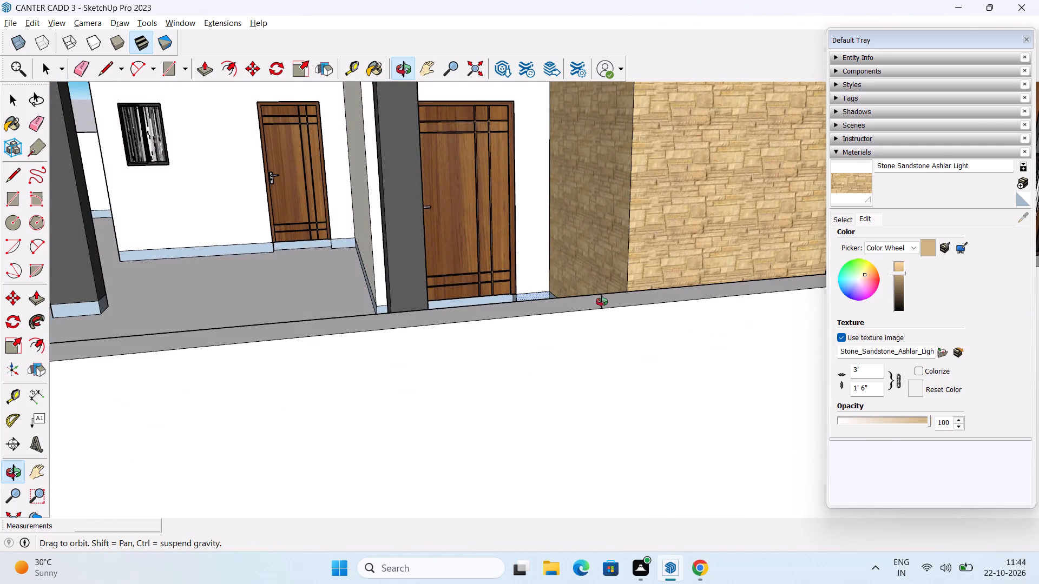
middle_drag(602, 302, 606, 269)
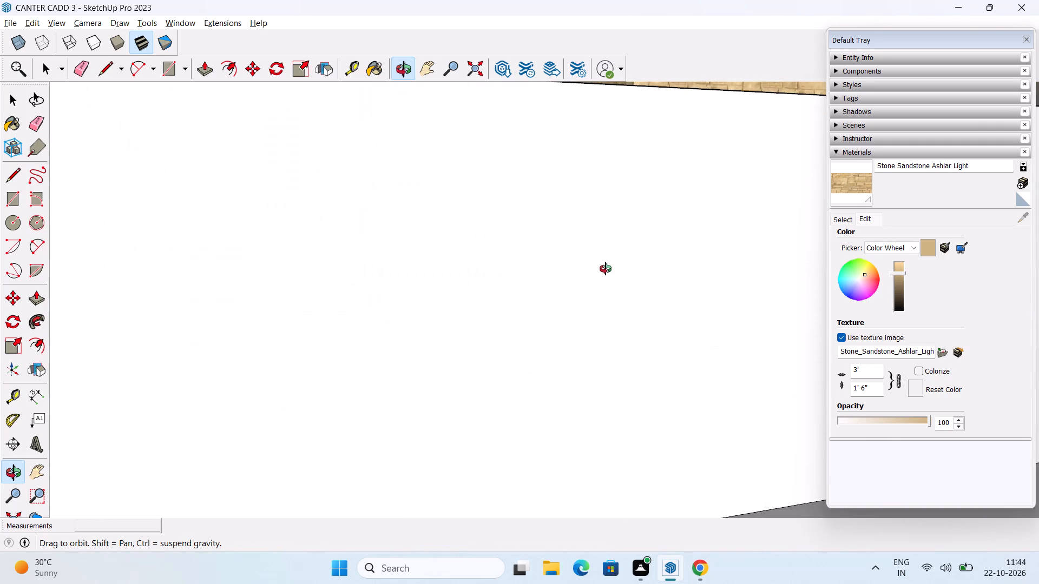
middle_drag(606, 269, 605, 347)
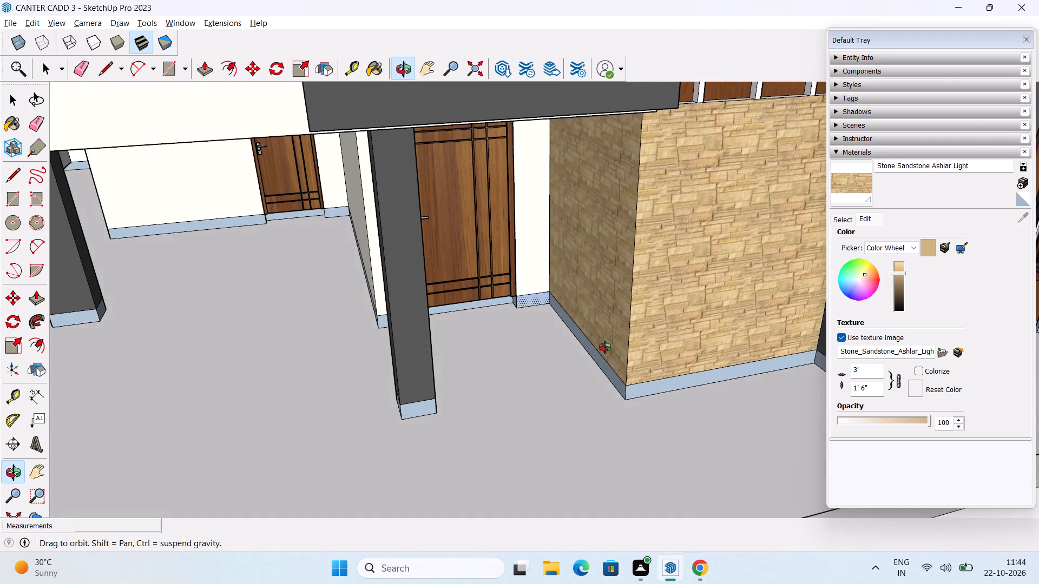
middle_drag(605, 347, 587, 383)
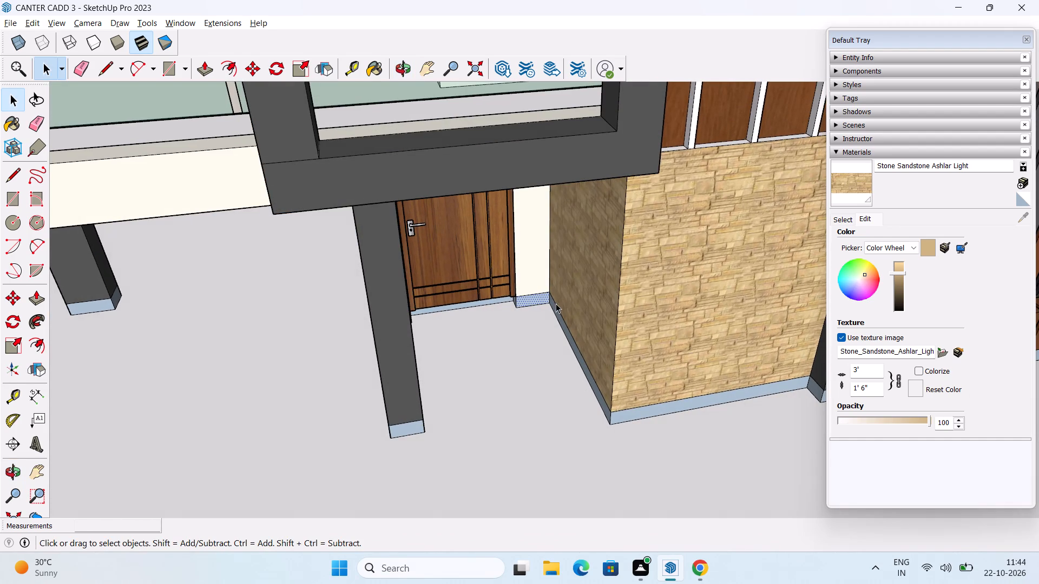
scroll(545, 317, up, 6)
middle_drag(543, 325, 555, 326)
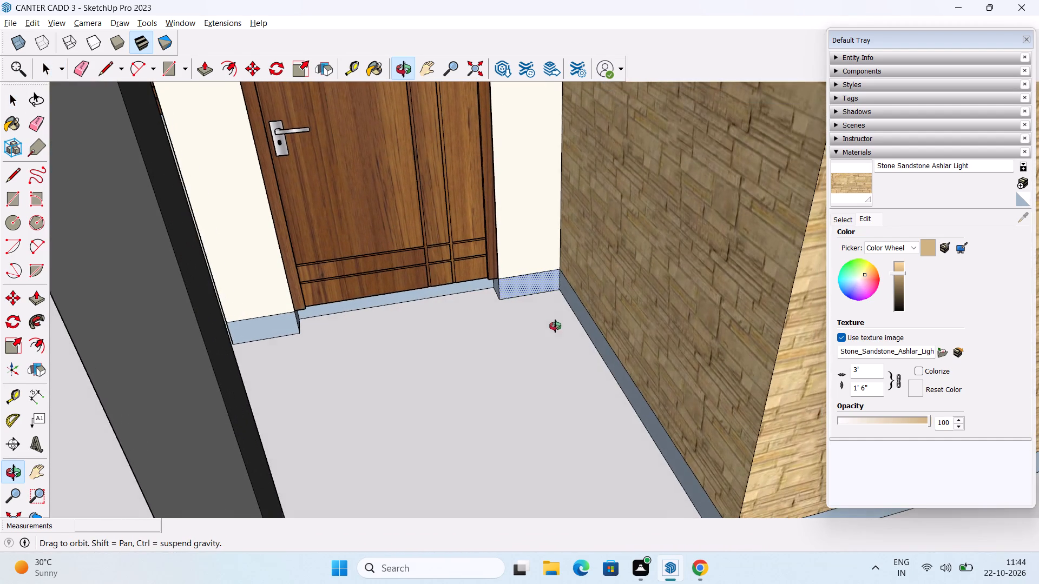
middle_drag(555, 326, 554, 326)
middle_drag(578, 351, 556, 336)
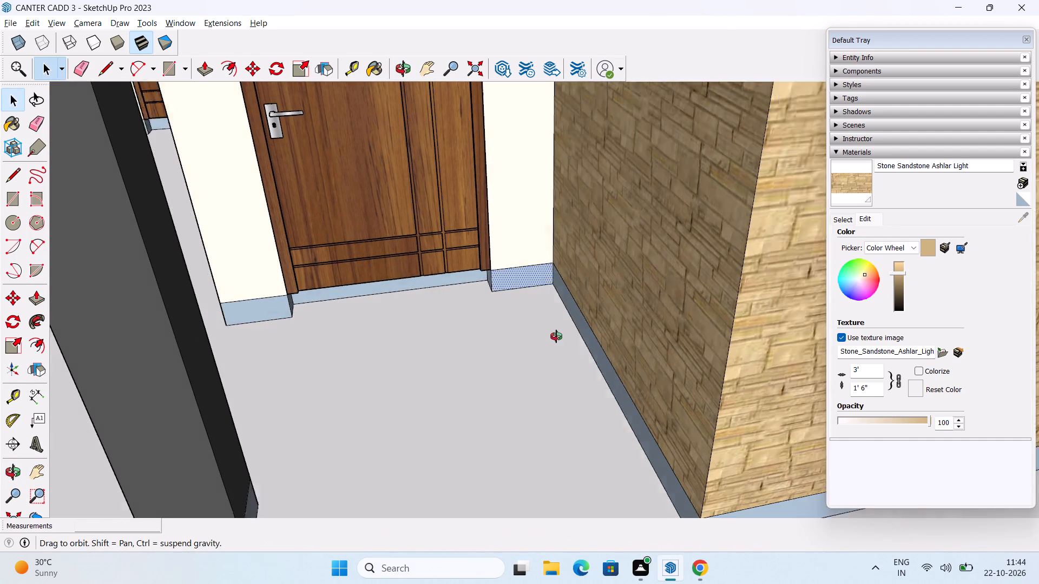
middle_drag(556, 336, 549, 335)
scroll(556, 335, down, 3)
click(850, 182)
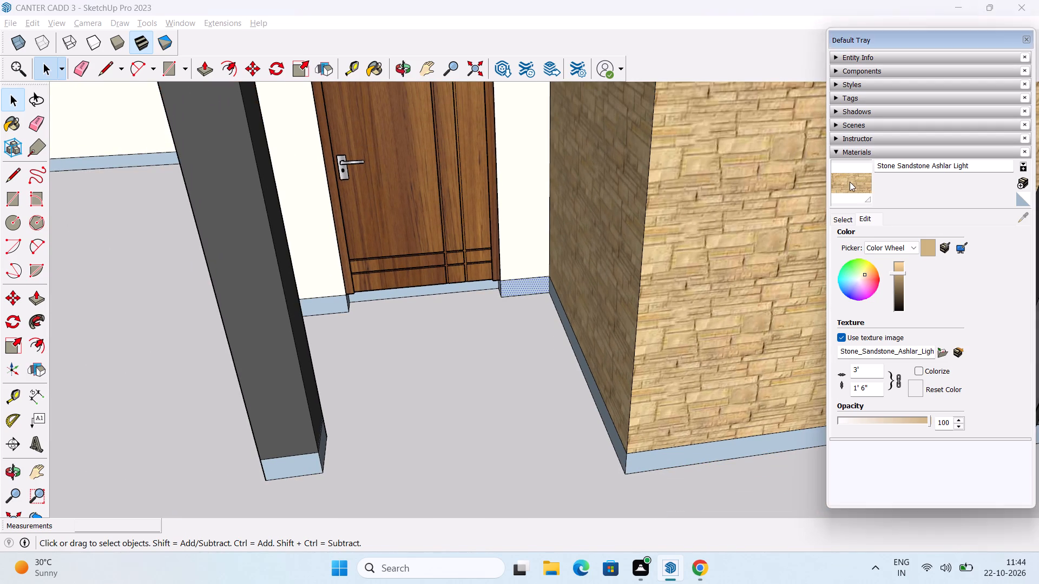
click(692, 458)
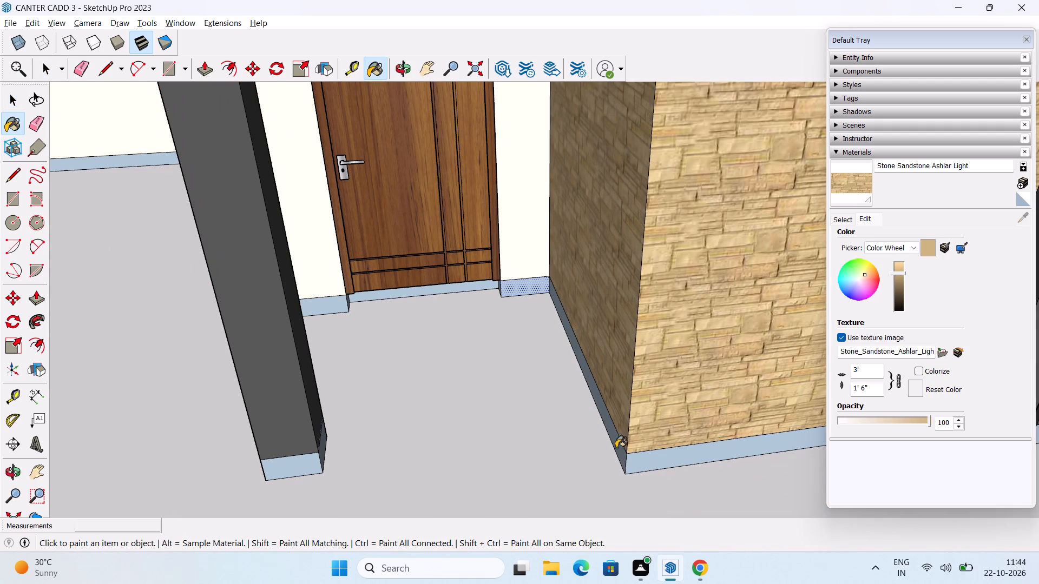
click(620, 448)
Erase the seam lines between the stone cladding and its base strip on the wall's front and side faces.
middle_drag(645, 464, 579, 423)
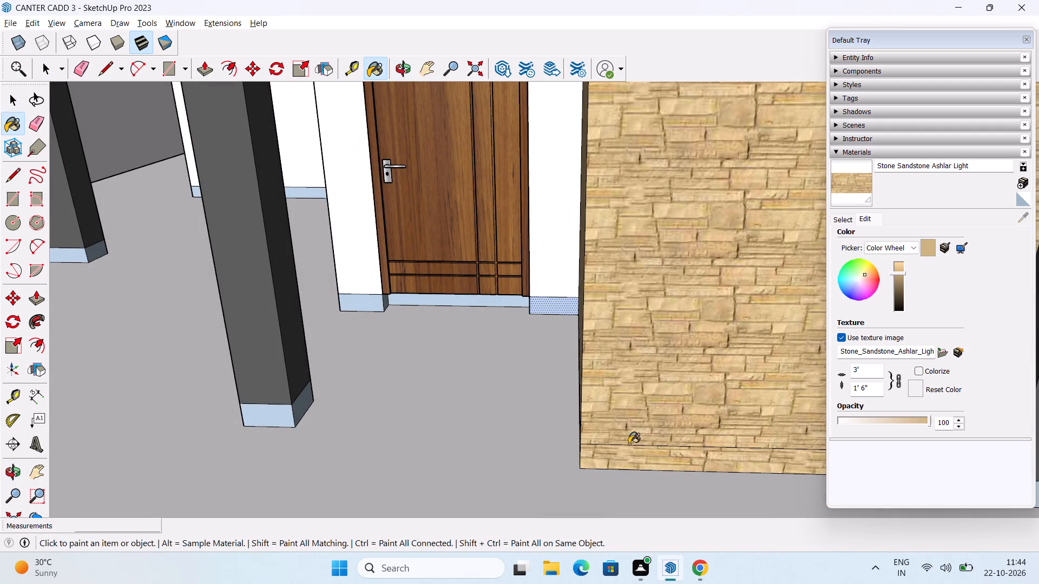
key(space)
click(637, 445)
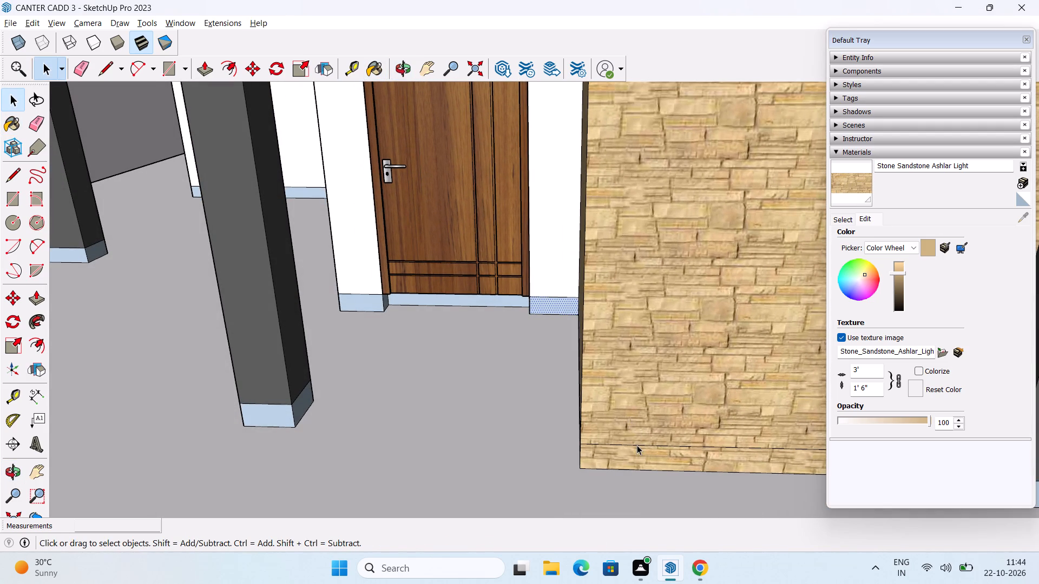
key(Delete)
middle_drag(627, 446, 761, 431)
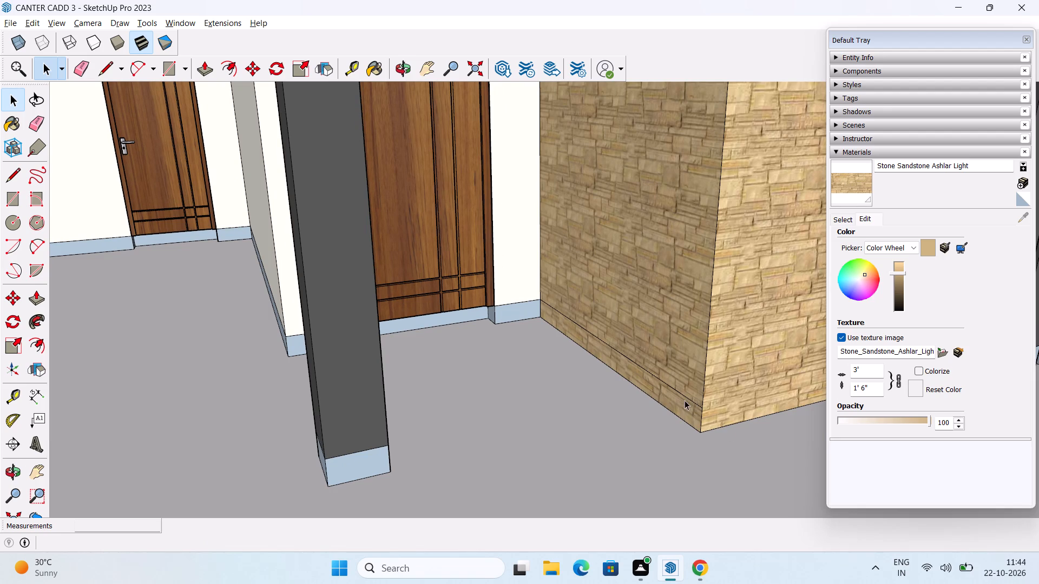
click(691, 400)
key(Delete)
Examine the house front and its column, wall and fin bases from several angles.
scroll(700, 421, down, 3)
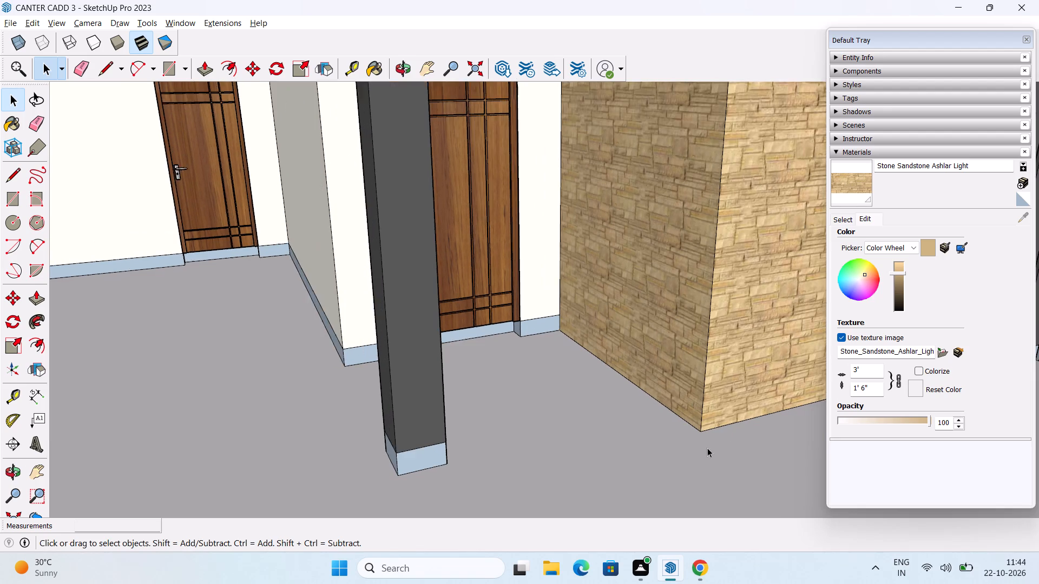
scroll(707, 448, down, 7)
middle_drag(741, 448, 679, 532)
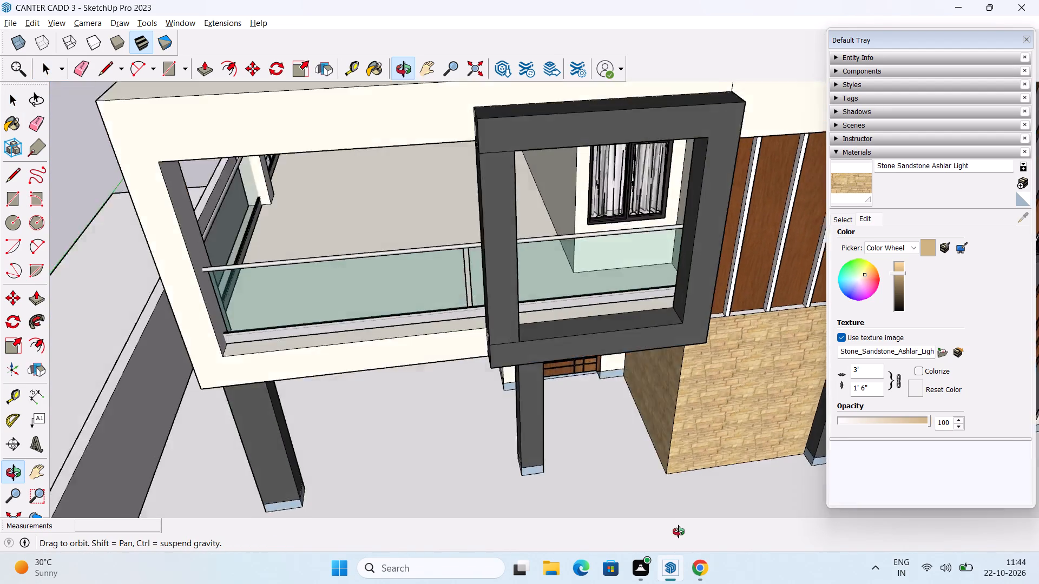
middle_drag(679, 532, 692, 440)
scroll(710, 351, down, 2)
shift+middle_drag(744, 371, 550, 322)
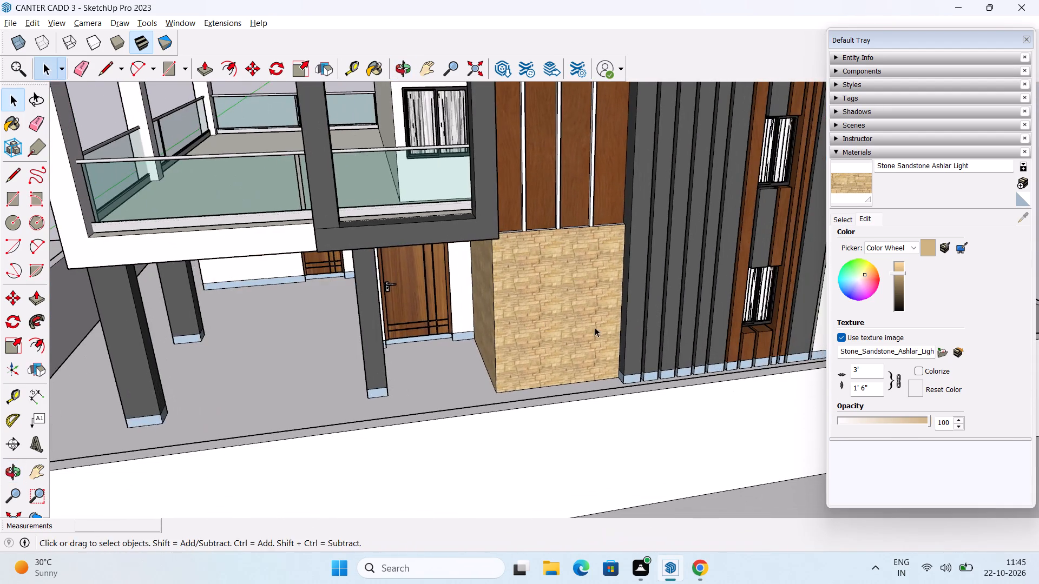
middle_drag(662, 329, 621, 402)
scroll(635, 390, down, 3)
shift+middle_drag(573, 415, 585, 397)
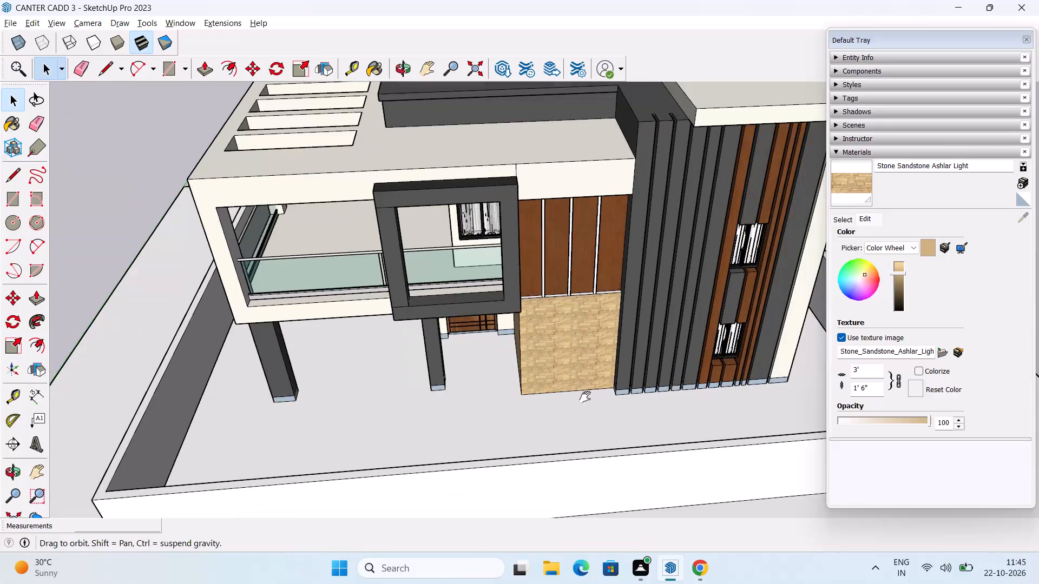
shift+middle_drag(585, 397, 598, 383)
middle_drag(543, 383, 485, 368)
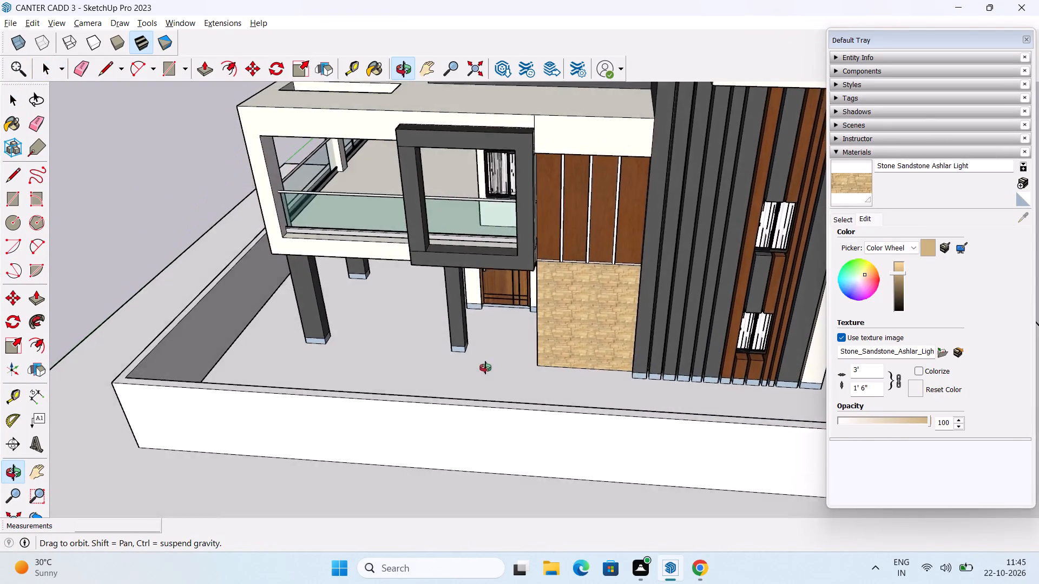
middle_drag(485, 368, 483, 452)
scroll(477, 449, up, 3)
middle_drag(477, 449, 507, 317)
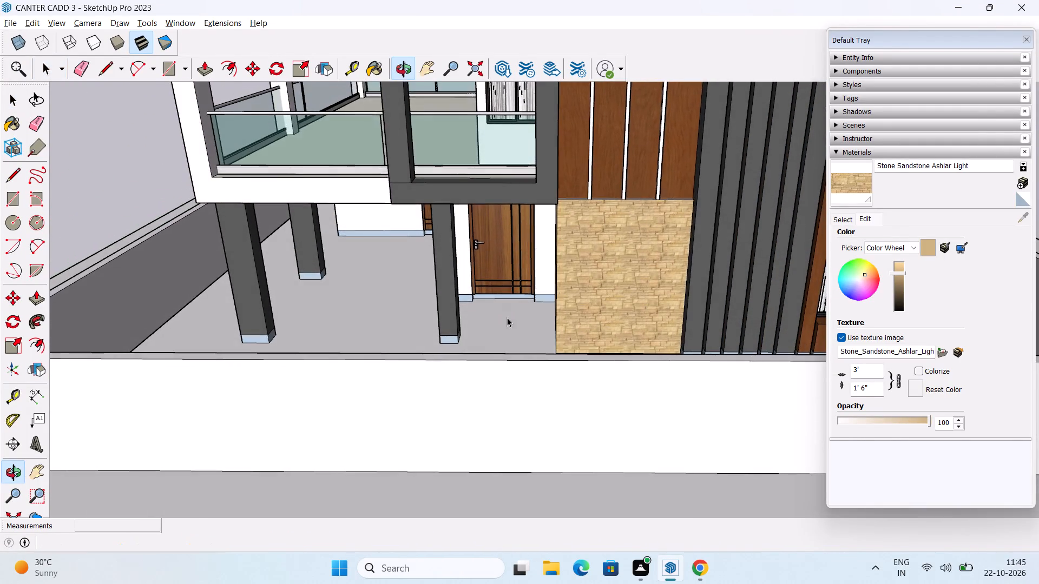
scroll(507, 317, down, 7)
shift+middle_drag(507, 320, 451, 419)
middle_drag(512, 393, 495, 341)
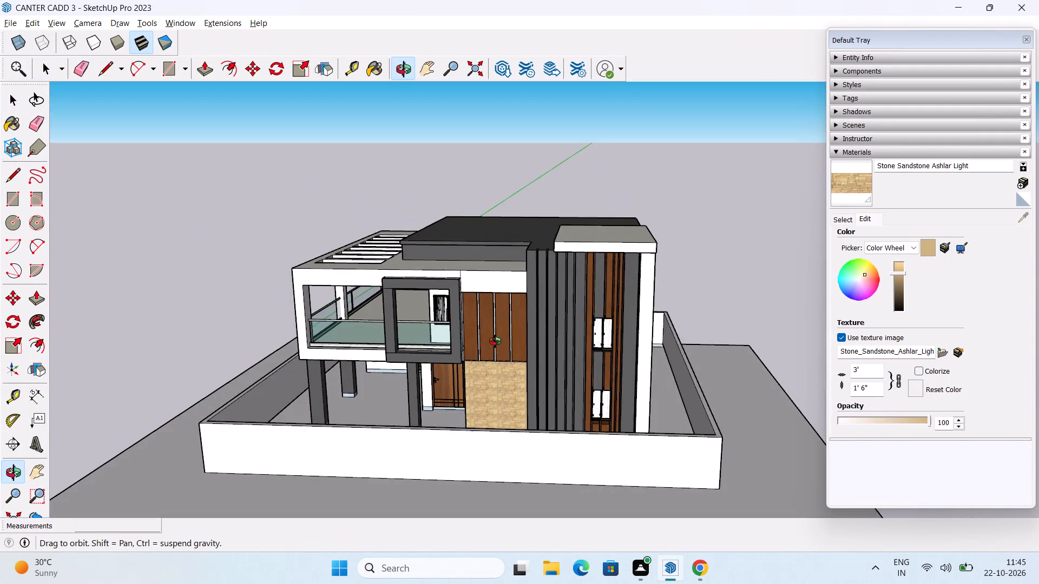
middle_drag(495, 341, 519, 415)
shift+middle_drag(502, 410, 575, 303)
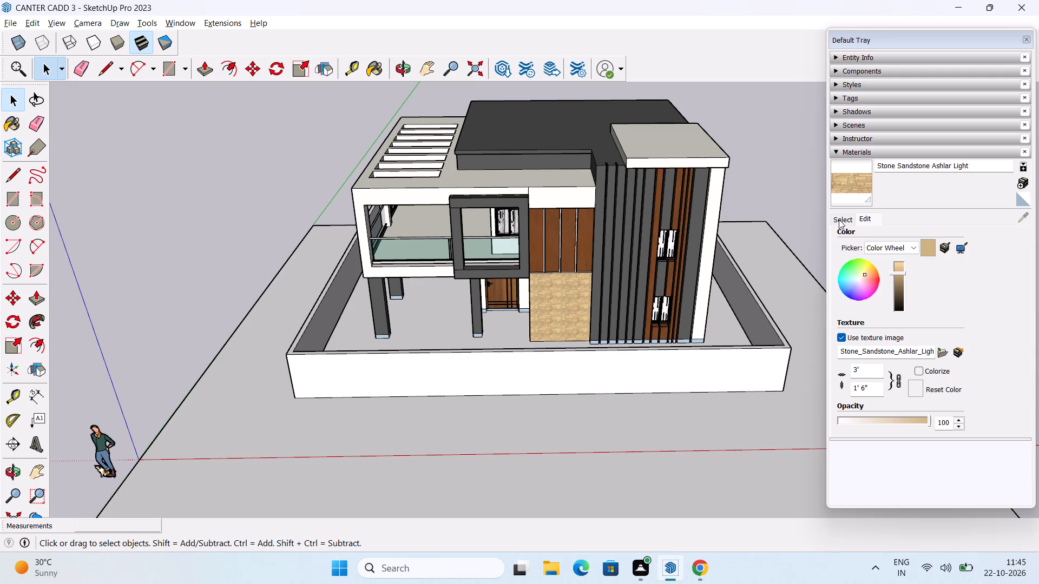
Paint the front base strips of the first two wood fins at the lower front window with Wood Veneer 01 from the Wood collection.
click(843, 219)
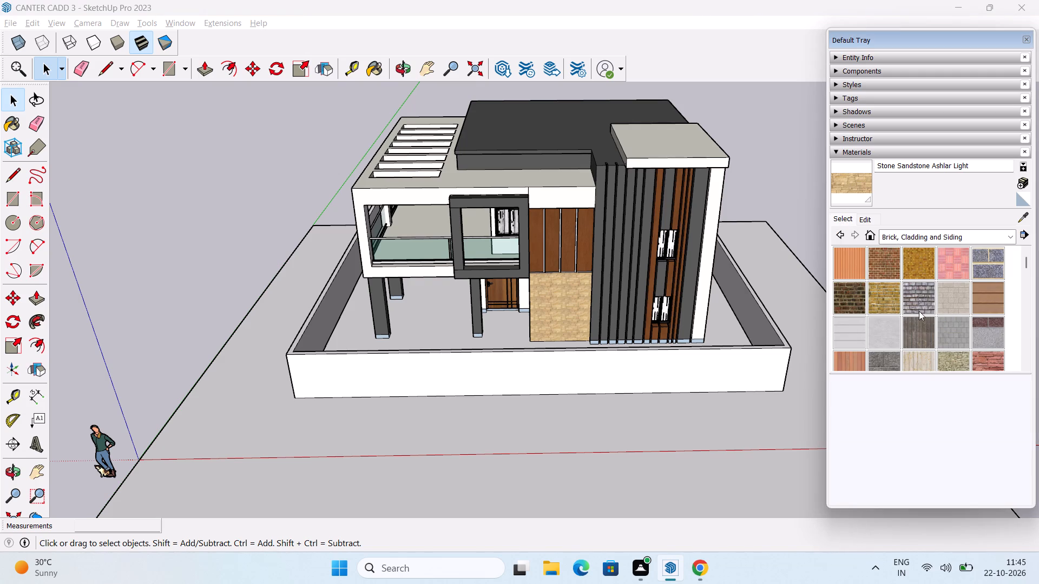
click(963, 236)
scroll(936, 382, down, 2)
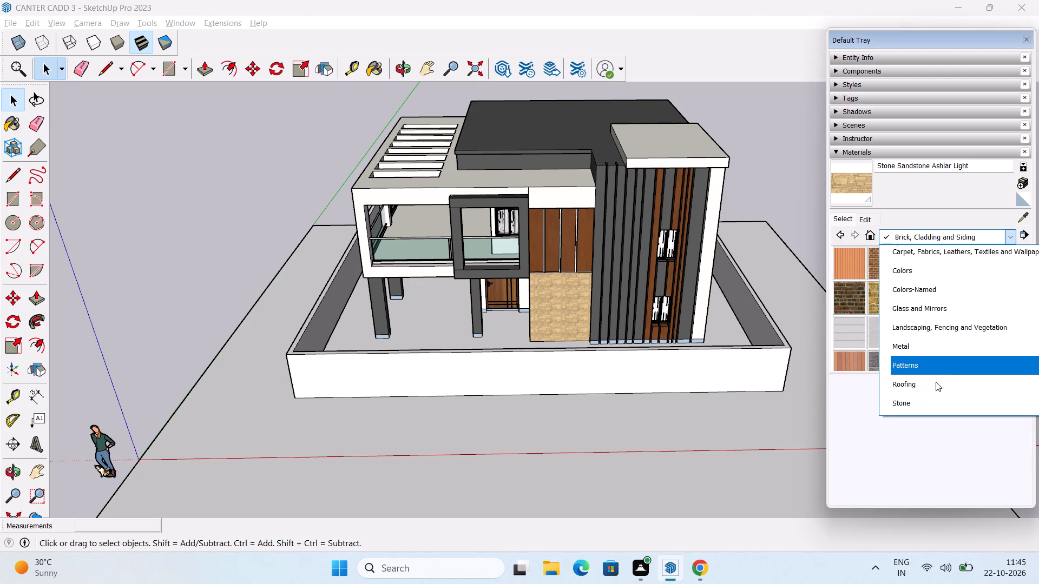
scroll(936, 382, down, 4)
click(927, 403)
scroll(689, 370, up, 5)
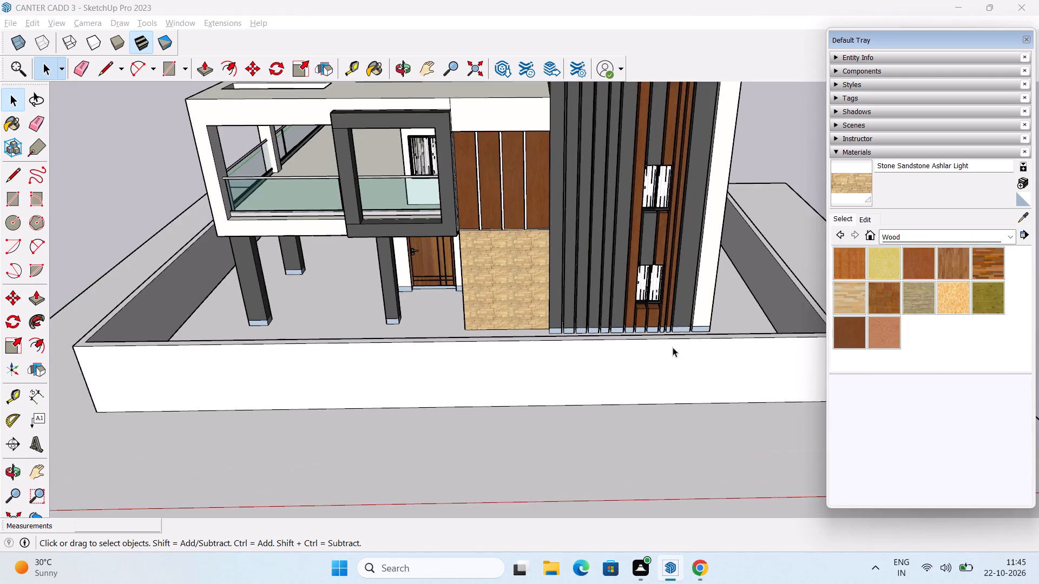
scroll(673, 347, up, 2)
scroll(897, 339, up, 2)
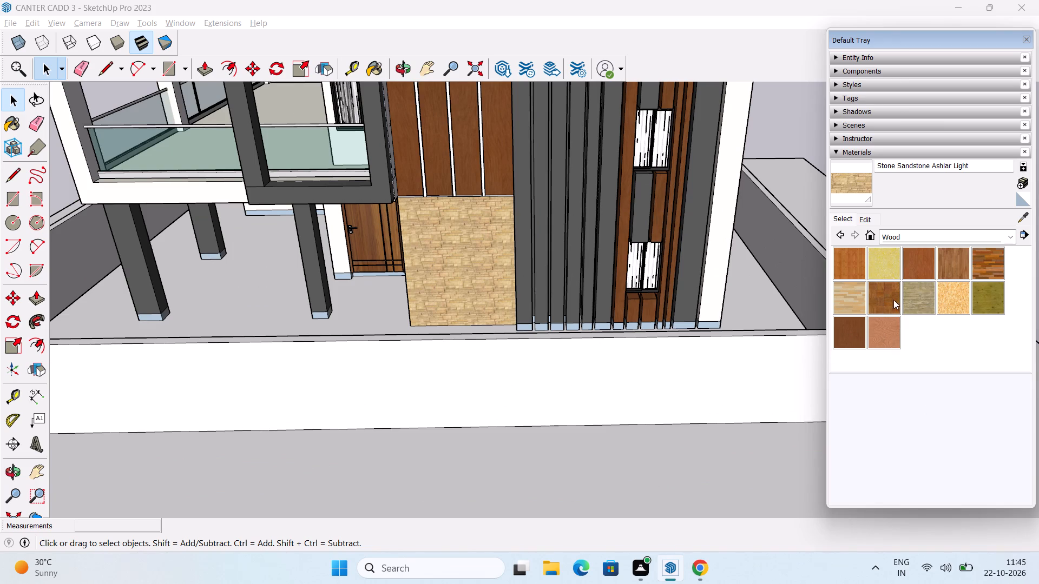
click(859, 323)
scroll(580, 339, up, 3)
scroll(632, 319, up, 1)
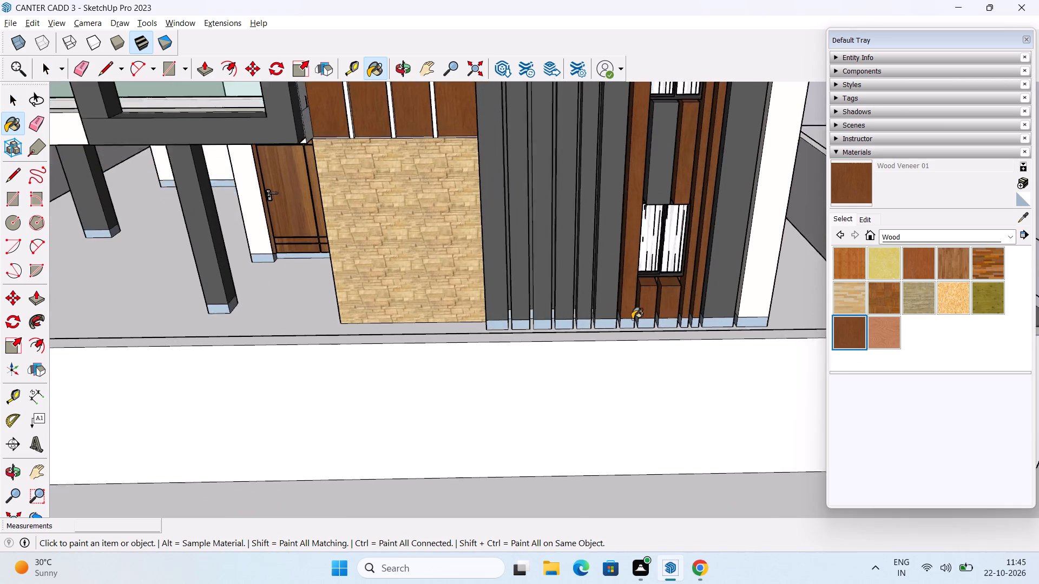
scroll(632, 319, up, 4)
click(626, 326)
click(660, 323)
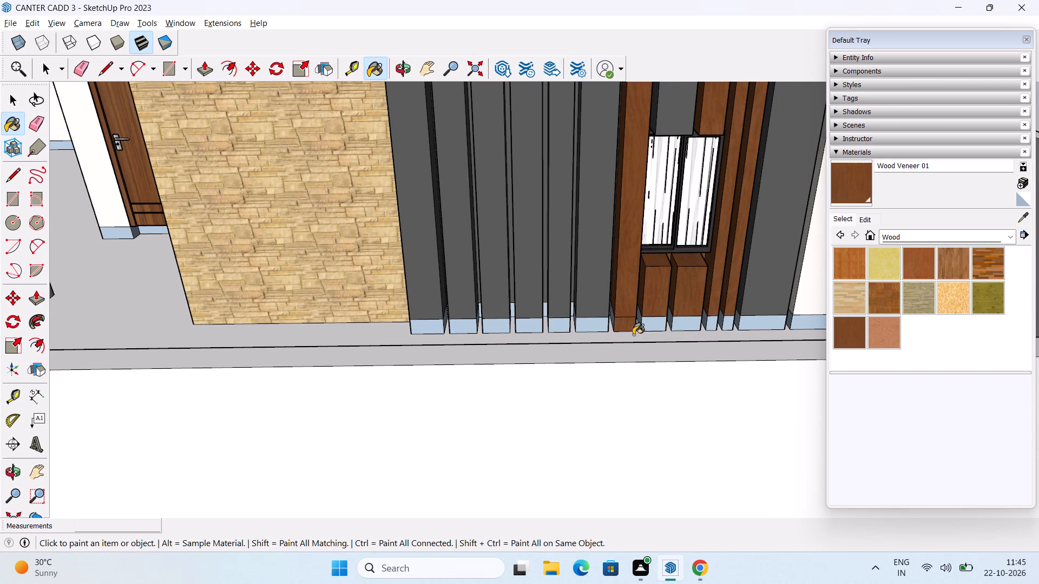
Continue Wood Veneer 01 over the remaining front and side base strips of the five wood fins around the lower front window.
scroll(633, 335, up, 5)
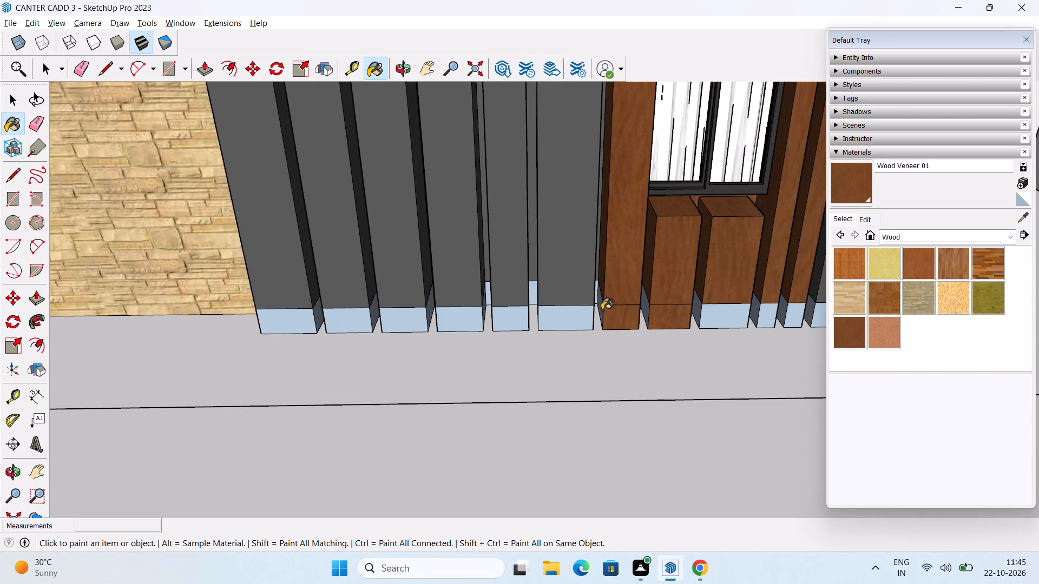
click(602, 310)
click(649, 312)
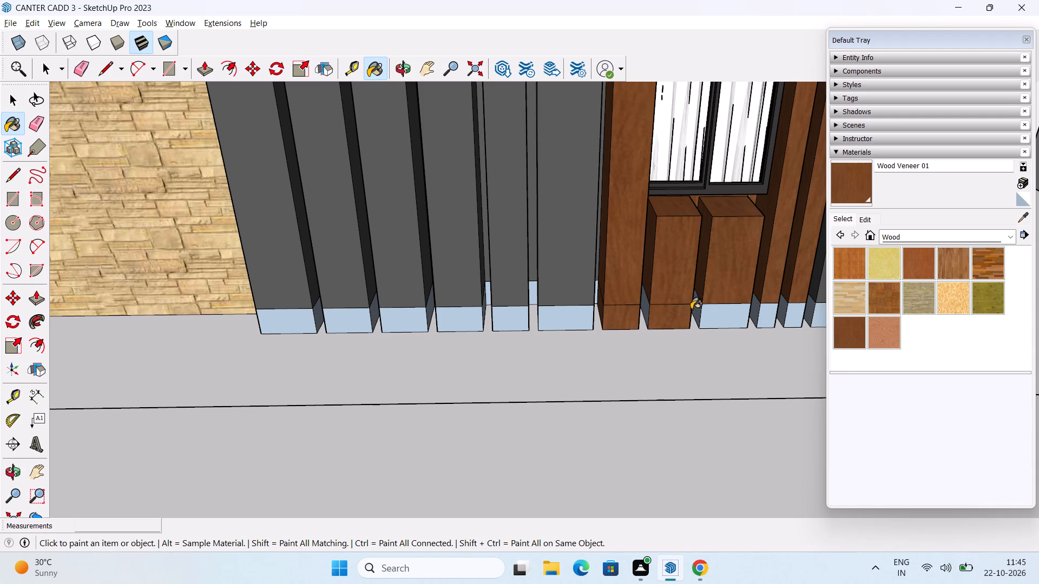
click(699, 309)
click(722, 319)
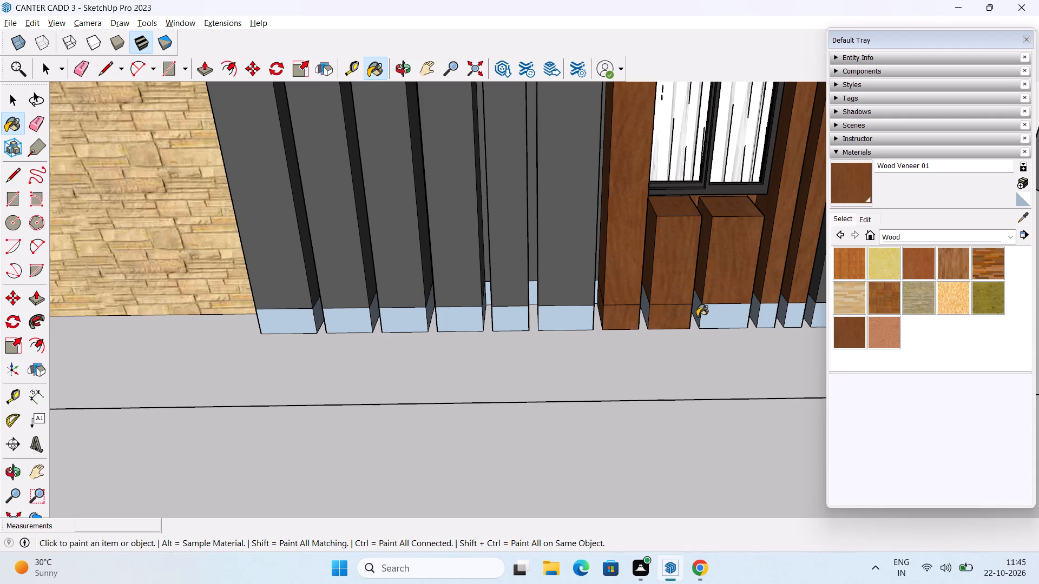
click(696, 314)
click(647, 311)
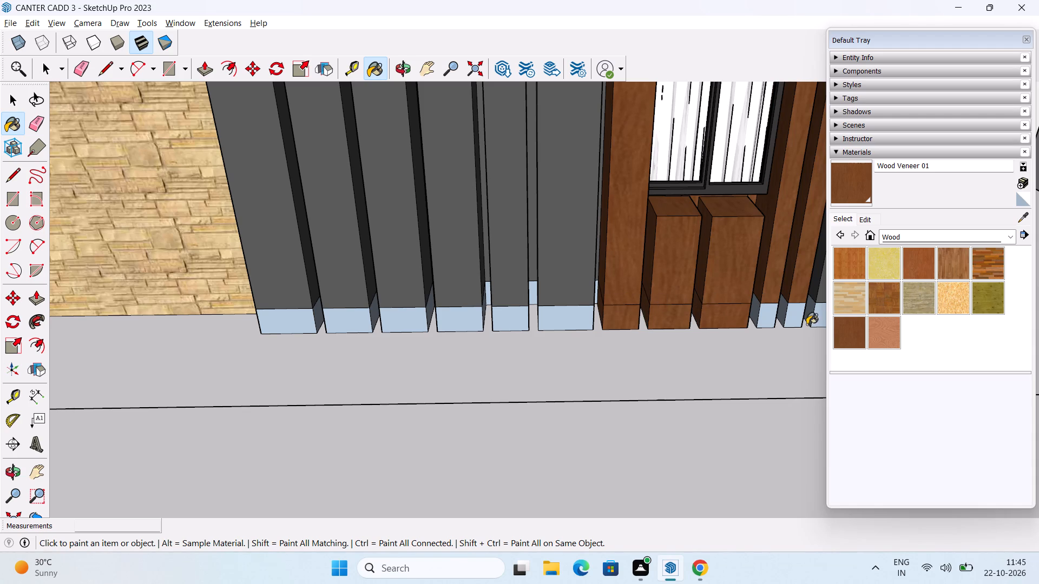
click(770, 317)
click(757, 314)
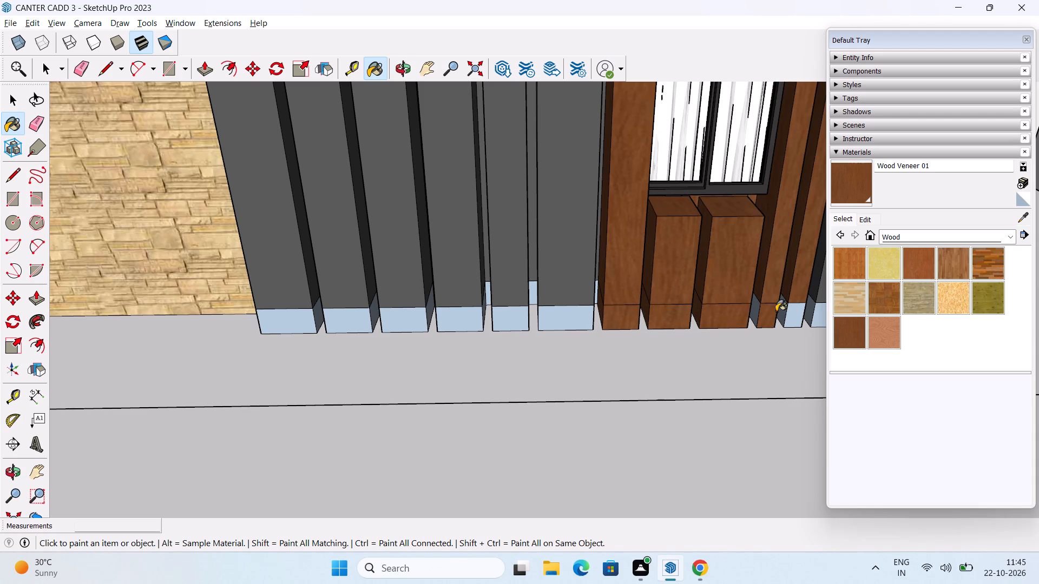
click(784, 307)
click(801, 317)
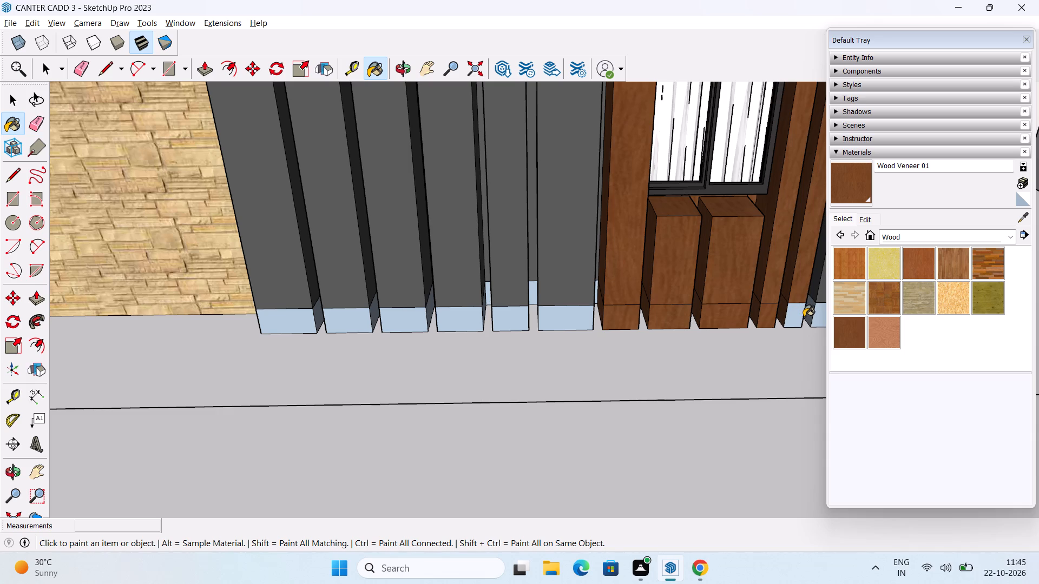
Paint the window-side faces of the five wood fins' base strips and the recessed strip beside the last fin with Wood Veneer 01.
shift+middle_drag(809, 320, 713, 307)
middle_drag(725, 290, 748, 353)
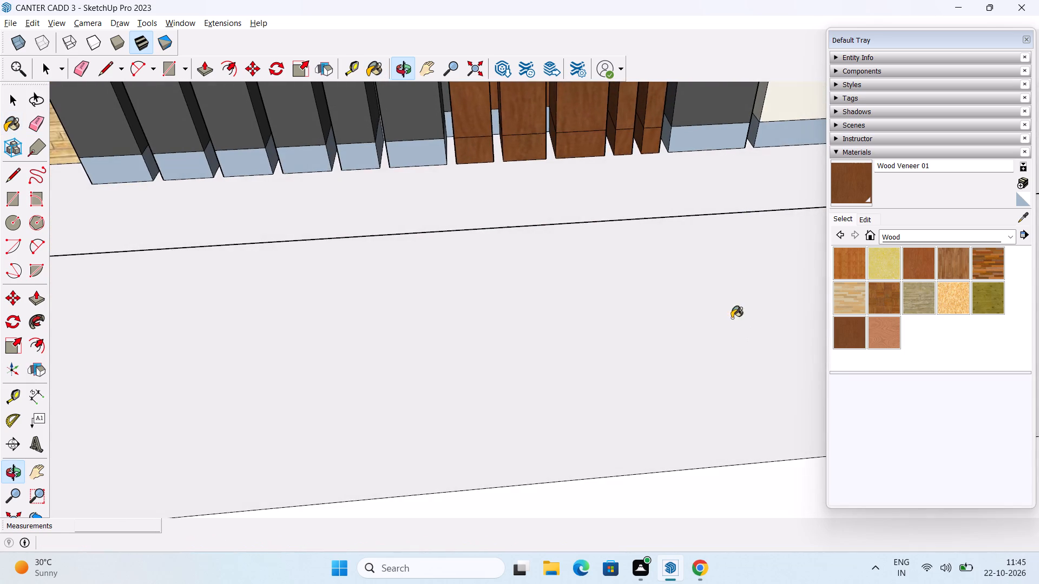
shift+middle_drag(665, 200, 724, 353)
middle_drag(720, 311, 474, 276)
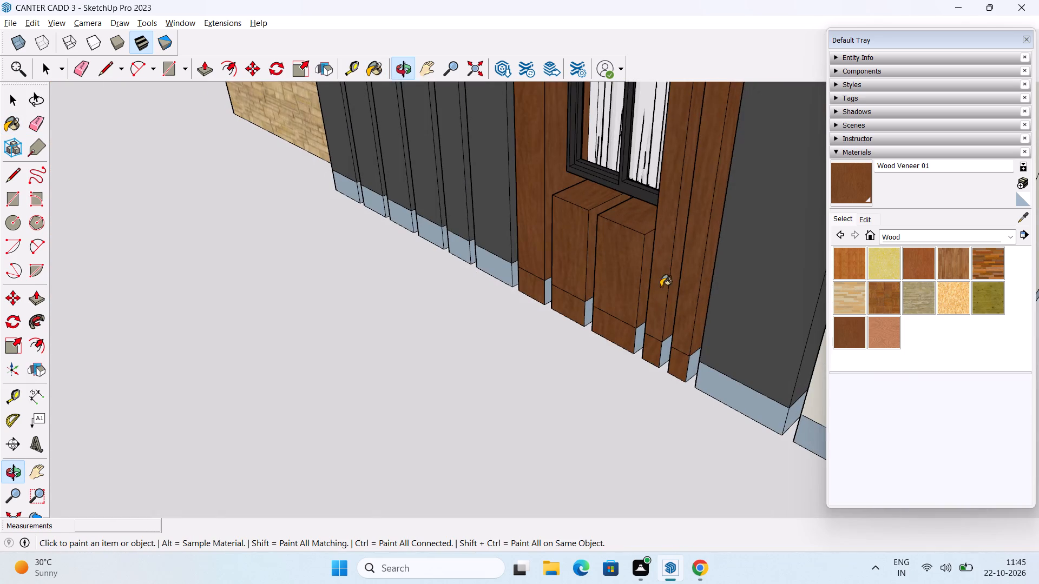
scroll(661, 287, down, 1)
scroll(670, 331, up, 8)
middle_drag(698, 371, 689, 339)
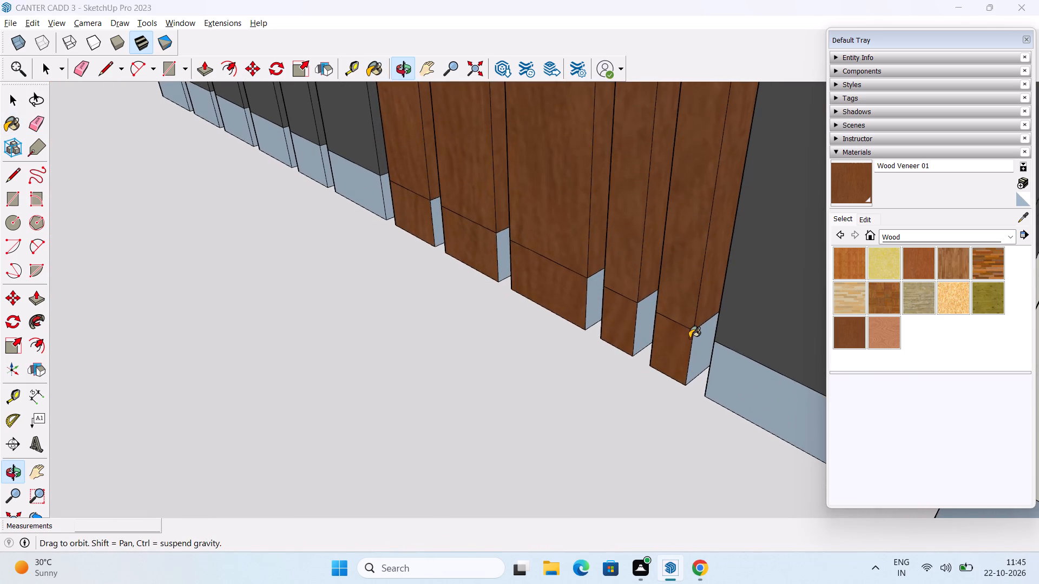
middle_drag(695, 341, 773, 396)
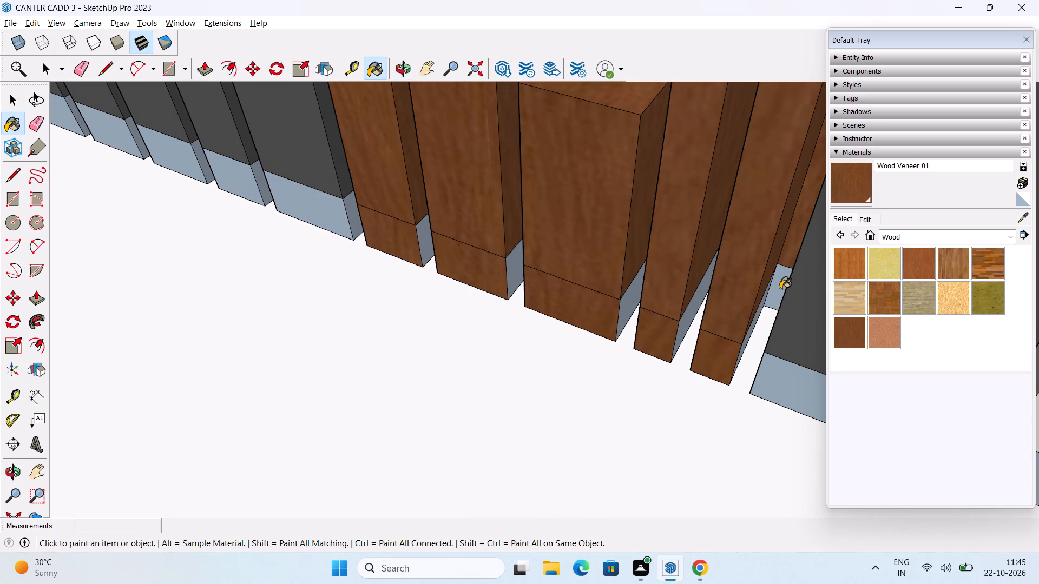
click(780, 289)
click(742, 353)
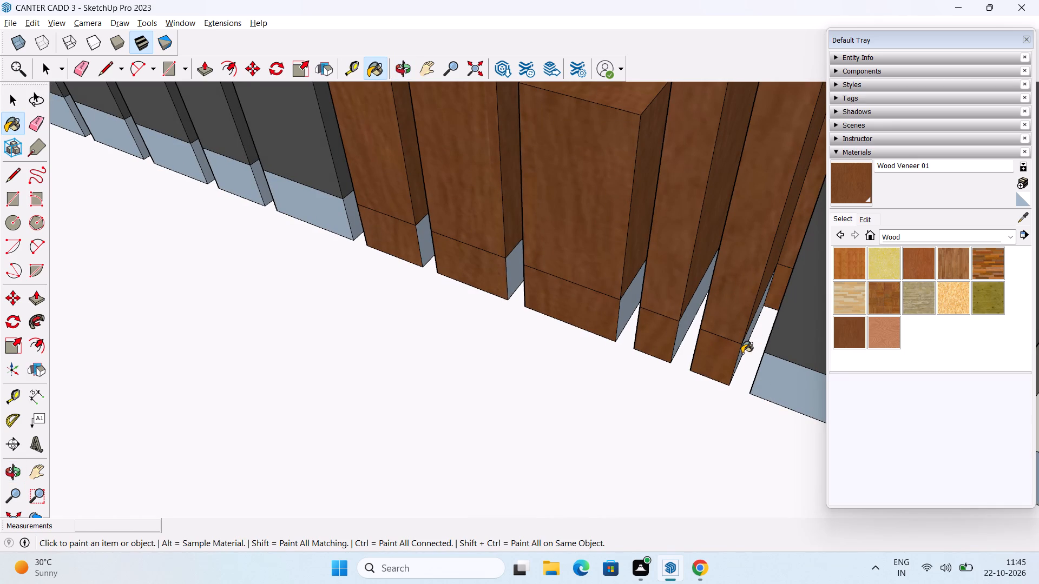
scroll(746, 348, up, 2)
middle_drag(746, 348, 693, 325)
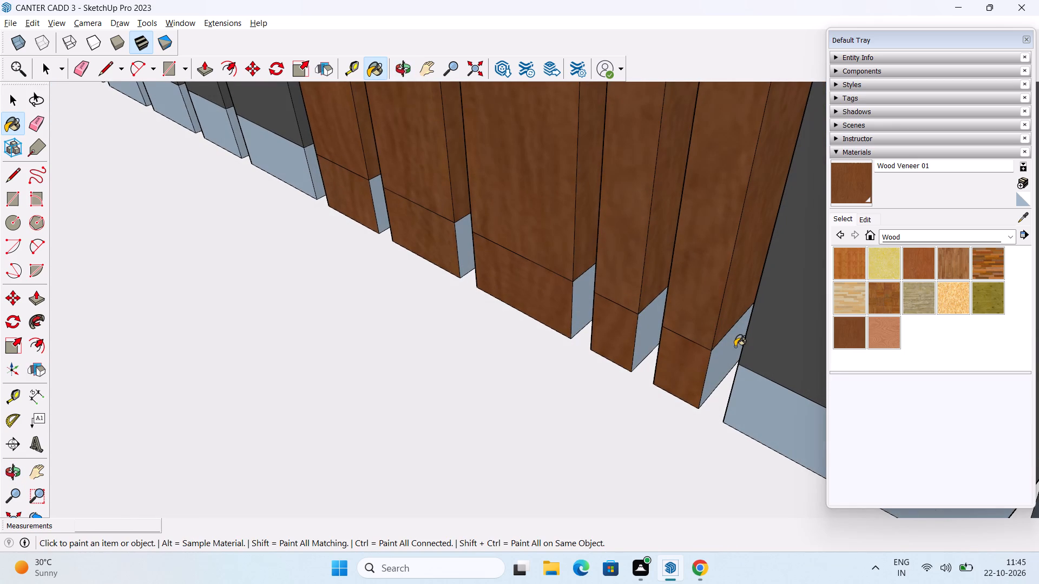
click(732, 346)
click(645, 330)
click(580, 291)
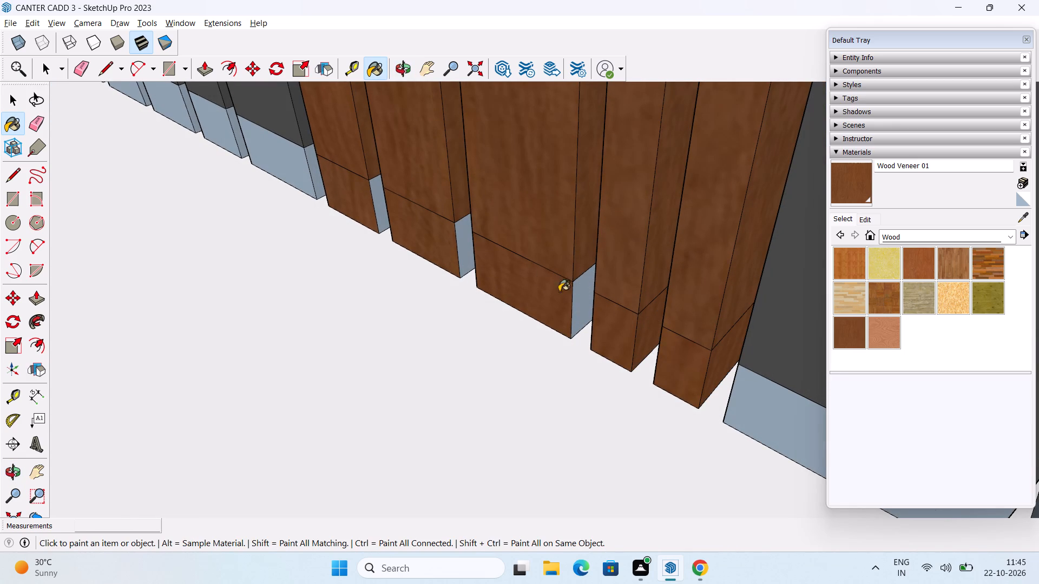
click(466, 247)
click(377, 197)
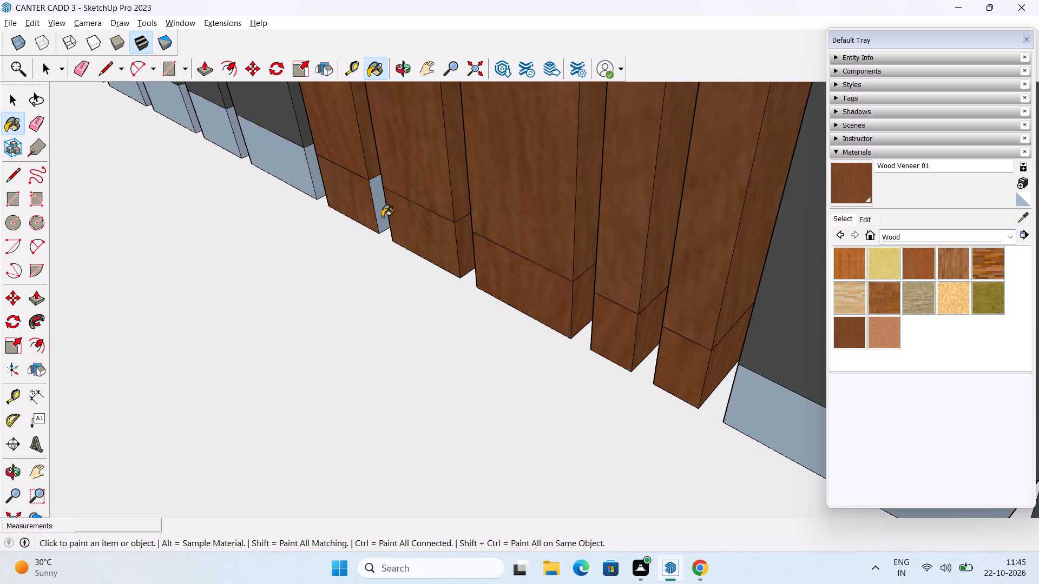
Paint the recessed wall base strips in the gaps between the five wood fins with Wood Veneer 01.
scroll(396, 269, down, 3)
middle_drag(206, 317, 458, 287)
scroll(459, 287, down, 1)
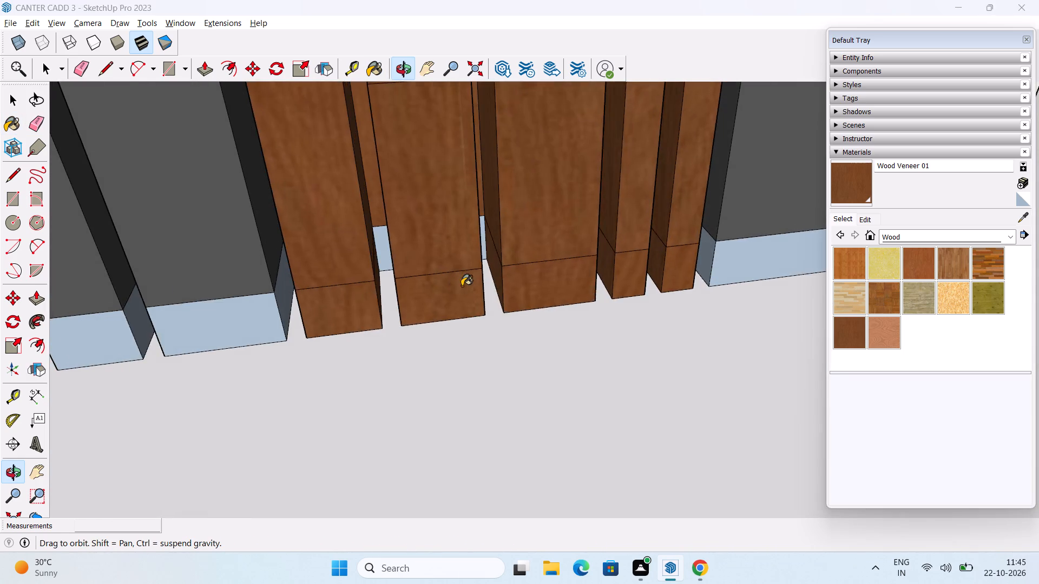
scroll(462, 286, down, 3)
scroll(405, 263, up, 6)
click(404, 262)
middle_drag(479, 252, 353, 244)
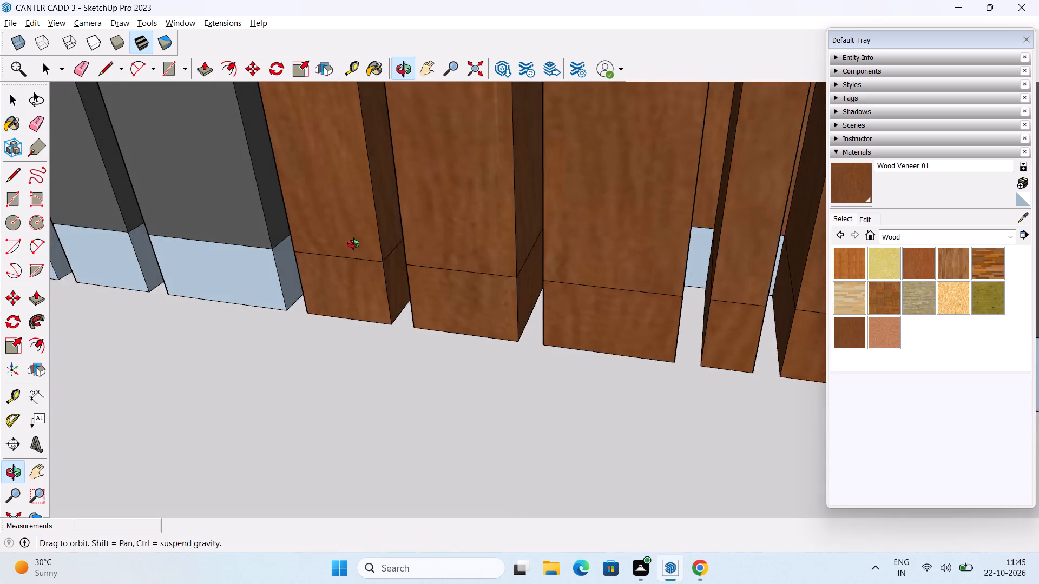
middle_drag(353, 244, 380, 248)
middle_drag(575, 260, 607, 268)
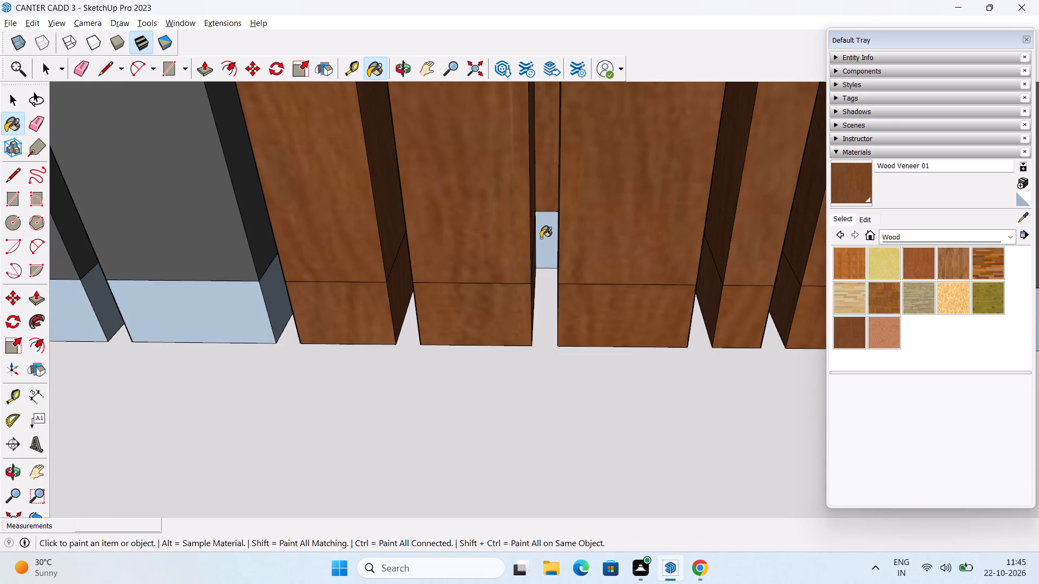
click(541, 238)
shift+middle_drag(616, 251, 498, 272)
click(594, 259)
middle_drag(659, 282, 647, 281)
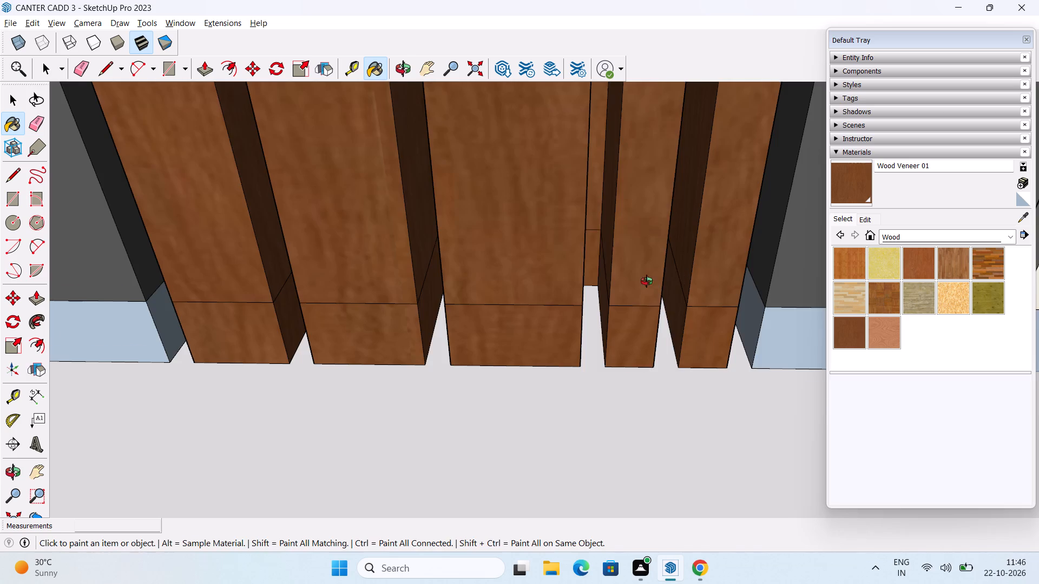
middle_drag(647, 281, 591, 280)
click(667, 274)
scroll(667, 274, down, 4)
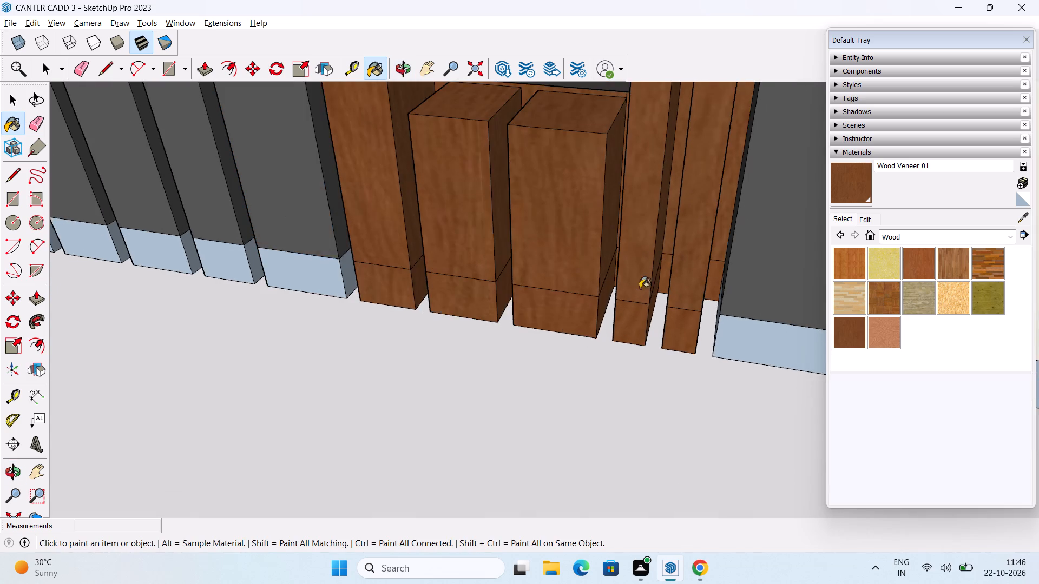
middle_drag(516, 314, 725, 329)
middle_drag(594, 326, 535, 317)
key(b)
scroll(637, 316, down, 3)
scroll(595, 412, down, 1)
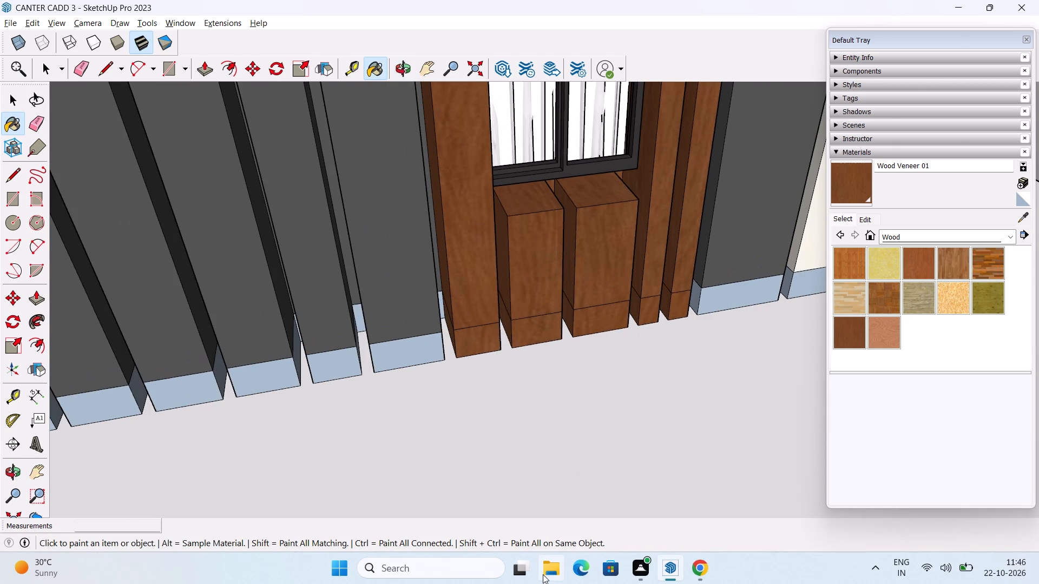
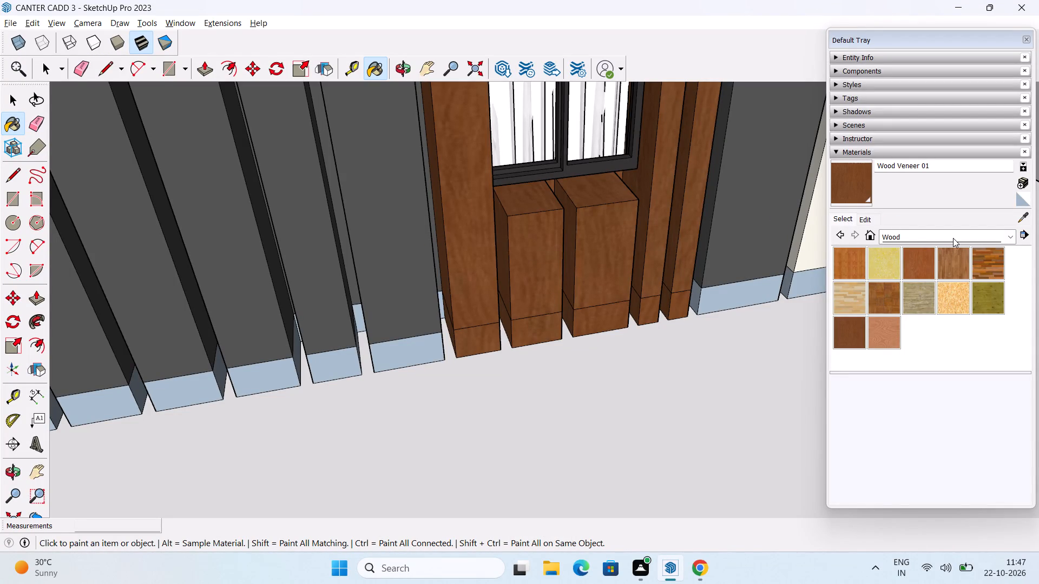
Paint the base strip under the entrance door beside the stone-clad wall with Wood Veneer 01.
scroll(304, 236, down, 7)
scroll(390, 266, down, 7)
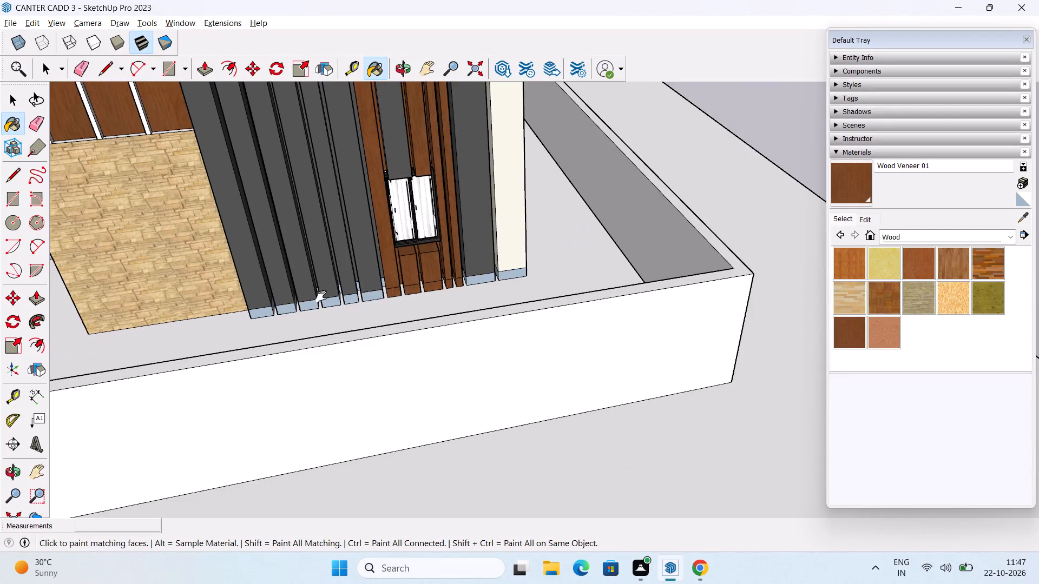
shift+middle_drag(309, 306, 596, 316)
middle_drag(346, 321, 357, 312)
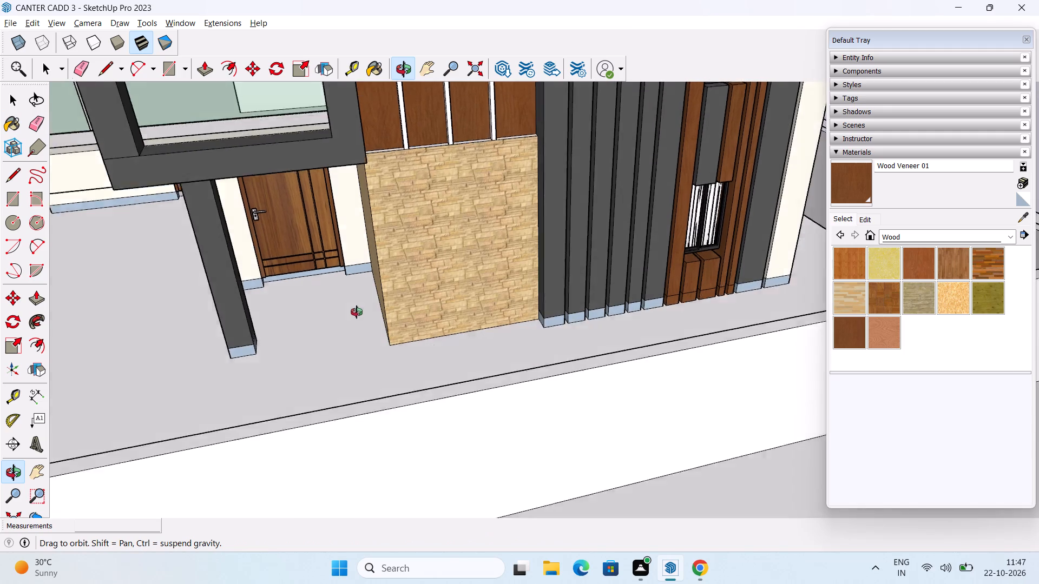
middle_drag(357, 312, 306, 322)
scroll(299, 255, up, 10)
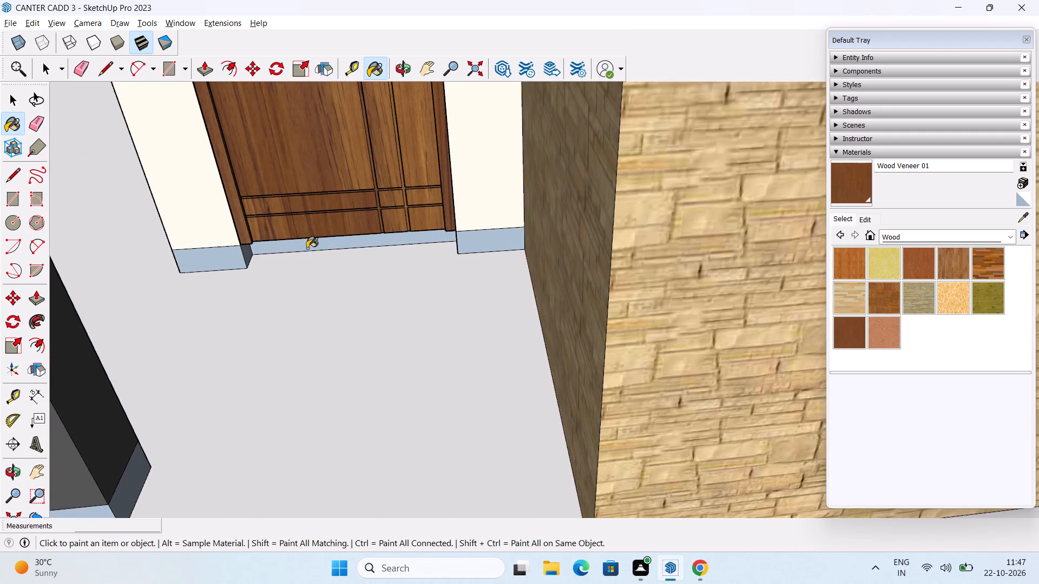
scroll(303, 247, up, 7)
click(290, 246)
Paint the base strip under the second ground-floor door, in the recessed porch wall, with Wood Veneer 01.
scroll(311, 285, down, 4)
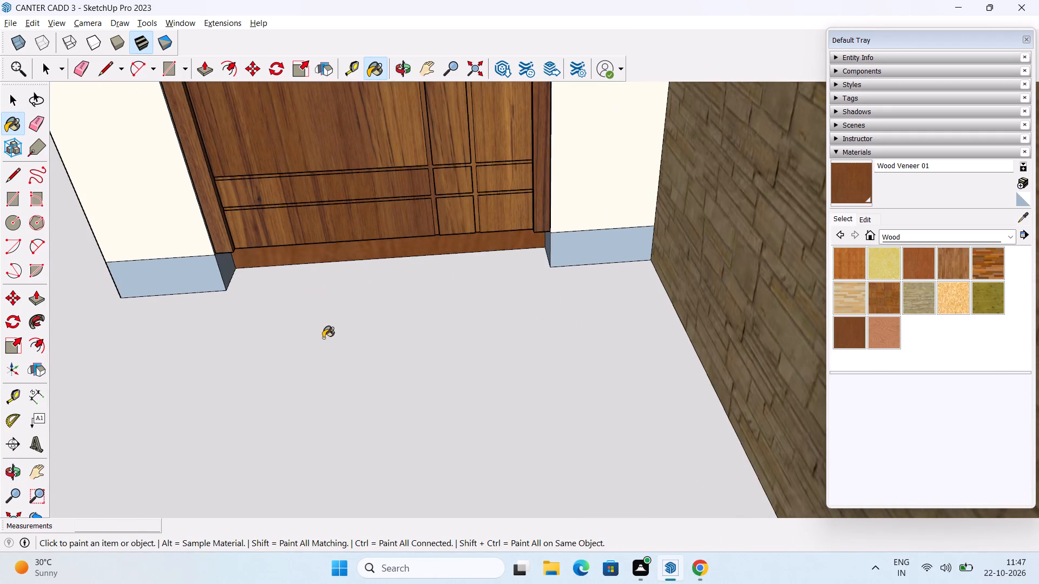
middle_drag(324, 337, 409, 200)
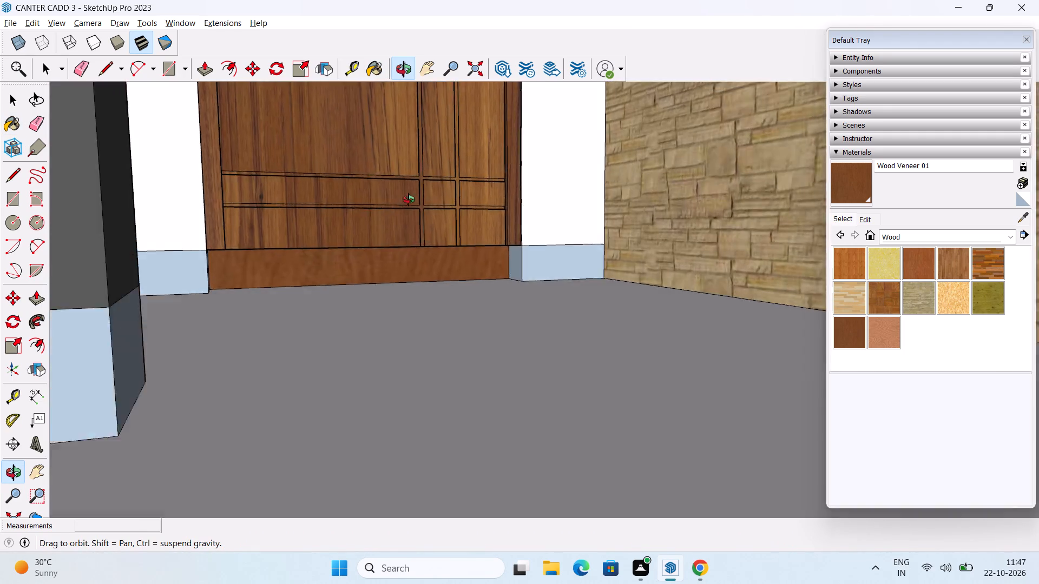
middle_drag(409, 200, 457, 190)
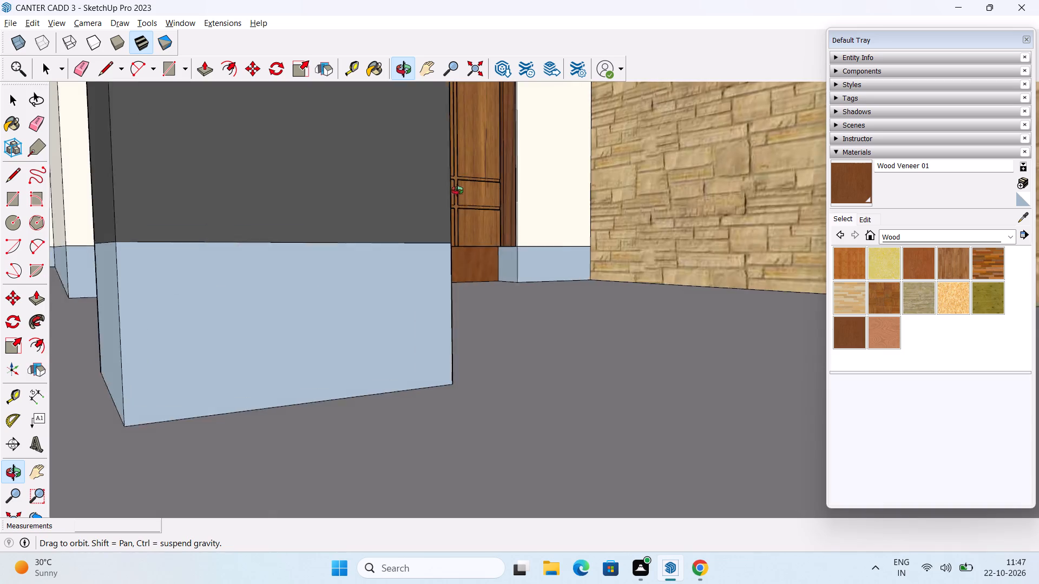
middle_drag(457, 190, 375, 271)
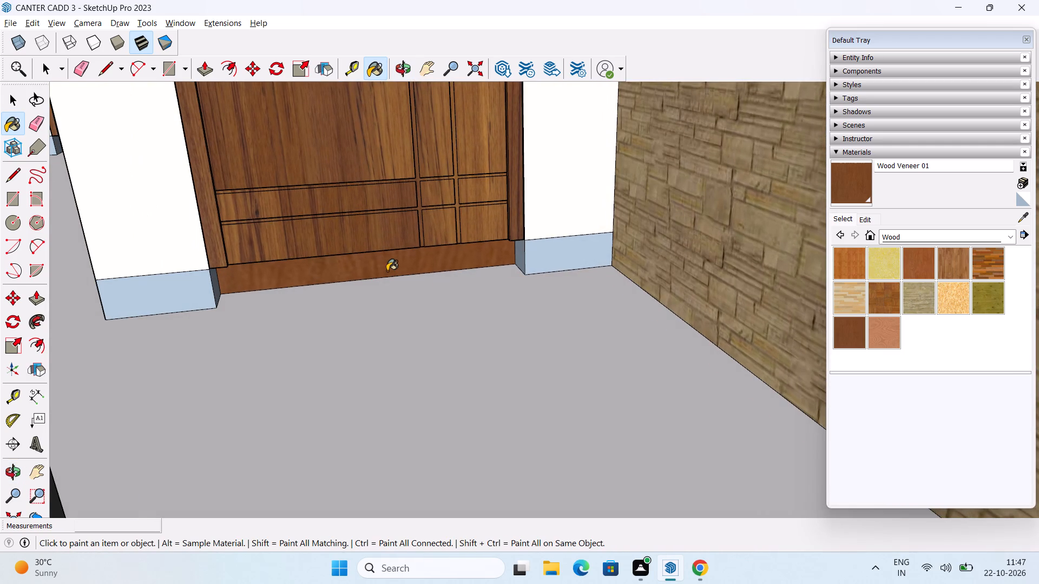
scroll(387, 271, down, 10)
middle_drag(389, 254, 373, 330)
middle_drag(373, 332, 367, 306)
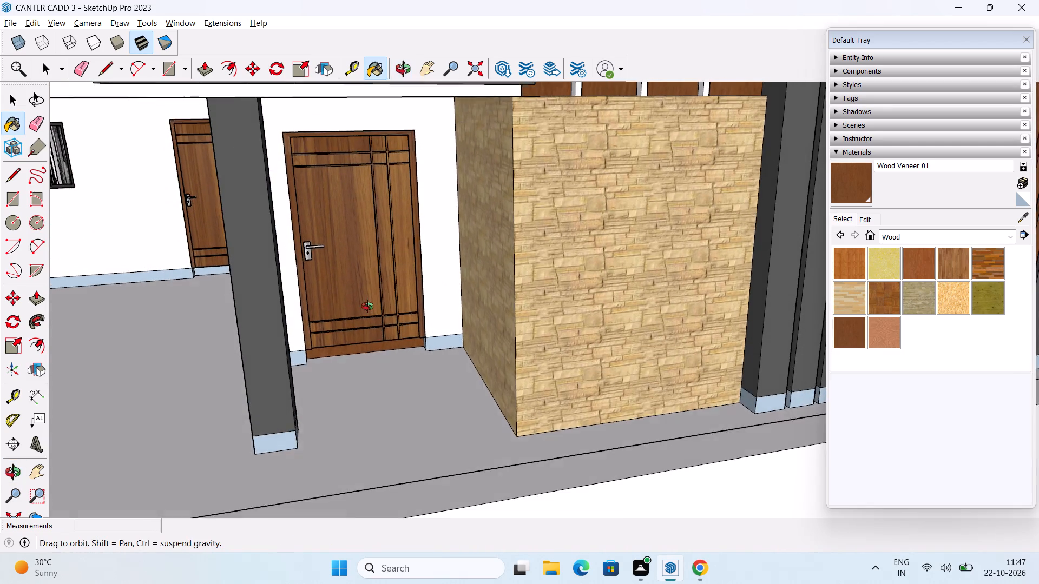
middle_drag(367, 306, 361, 305)
scroll(347, 262, up, 3)
scroll(352, 263, down, 7)
middle_drag(183, 315, 269, 289)
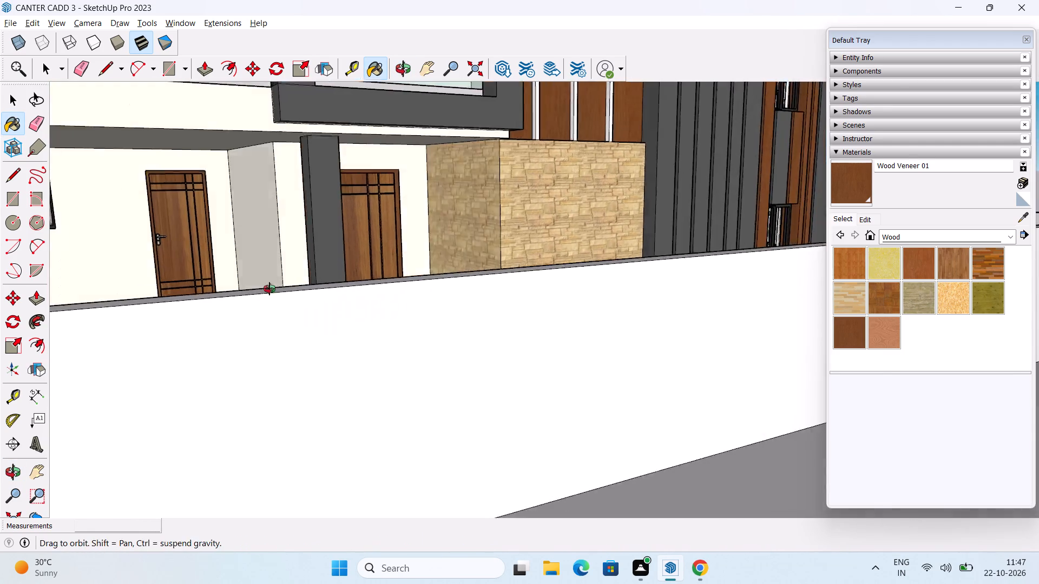
middle_drag(269, 289, 270, 289)
scroll(212, 278, up, 3)
middle_drag(198, 294, 176, 341)
scroll(163, 308, up, 3)
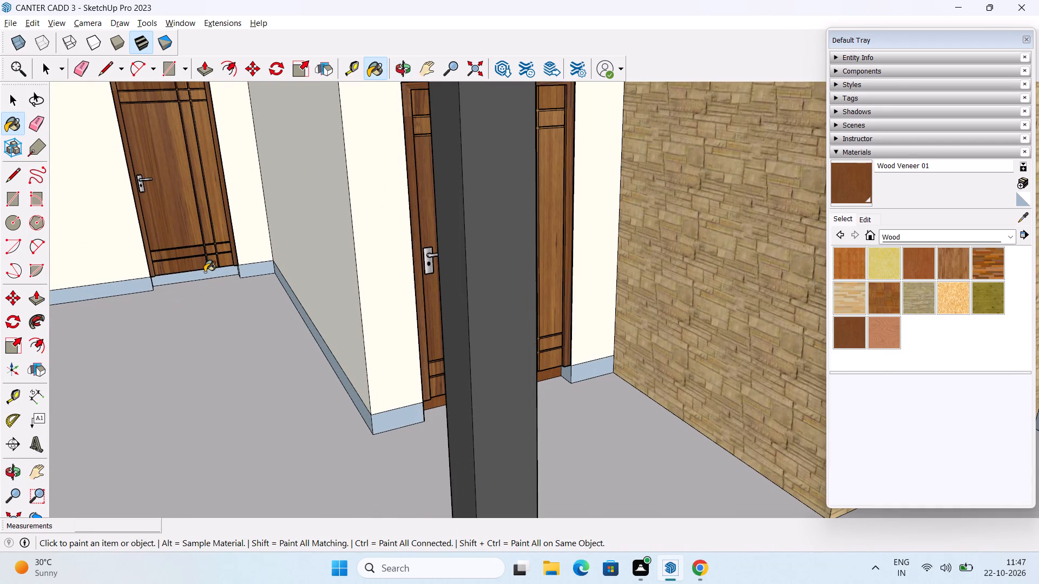
click(205, 272)
Paint the narrow base-strip side faces on both sides of the recessed porch door's opening with Wood Veneer 01.
middle_drag(231, 273, 308, 290)
scroll(230, 322, up, 2)
middle_drag(284, 309, 262, 258)
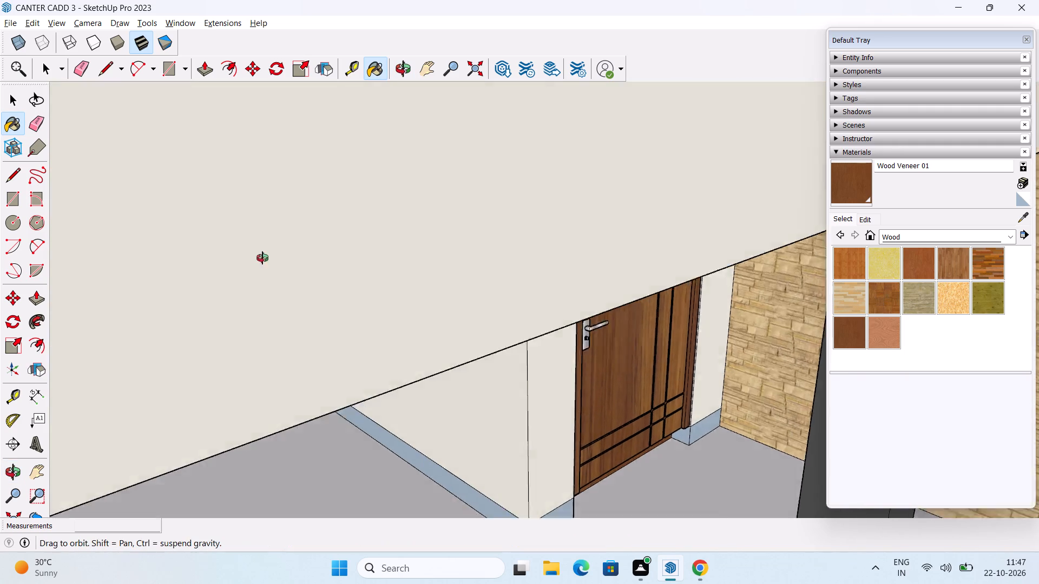
middle_drag(262, 258, 208, 132)
shift+middle_drag(262, 482, 273, 227)
middle_drag(301, 409, 352, 412)
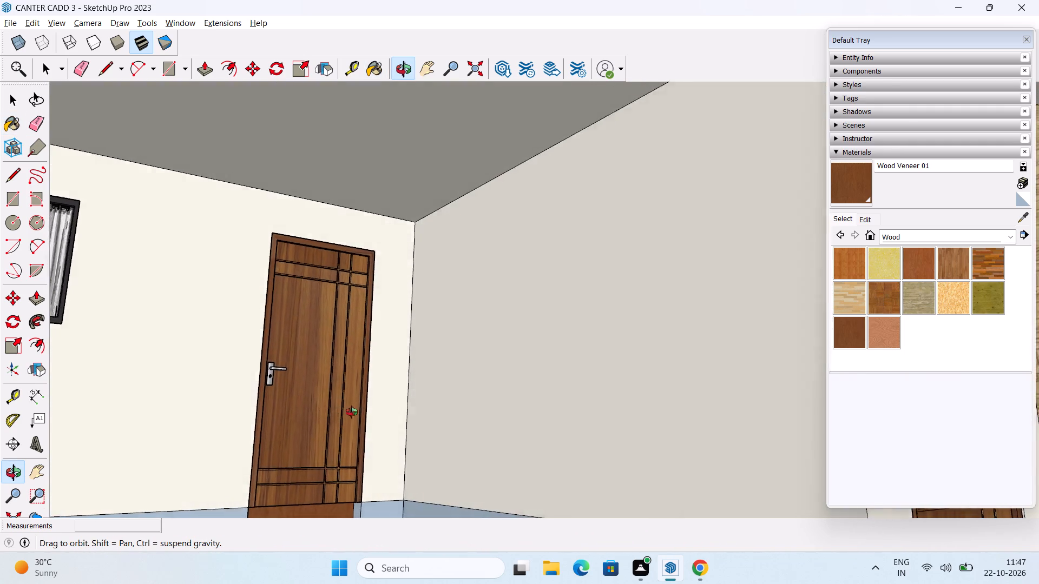
middle_drag(352, 412, 361, 403)
shift+middle_drag(367, 439, 369, 320)
middle_drag(341, 336, 340, 460)
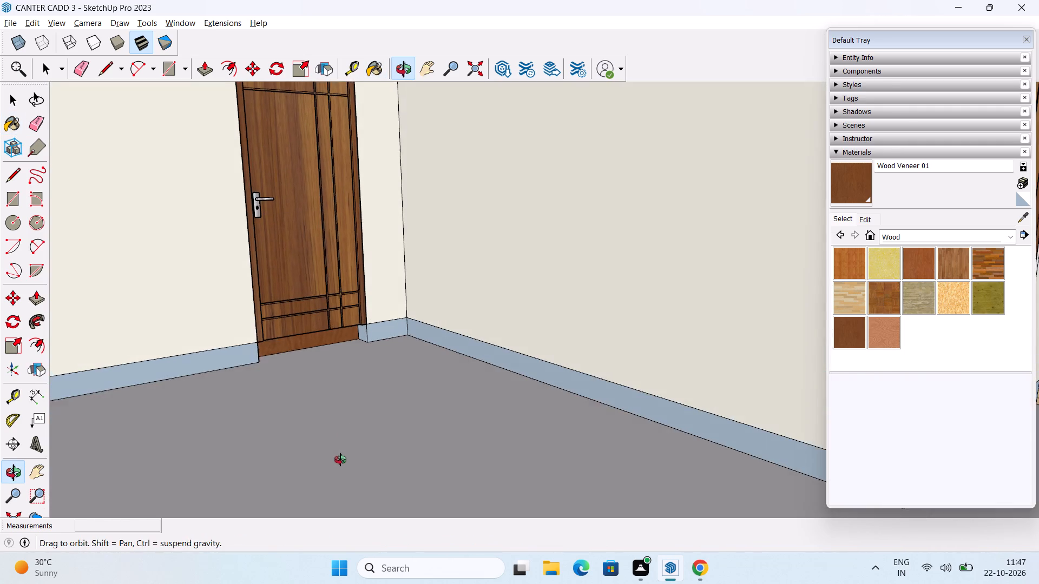
middle_drag(340, 460, 340, 453)
shift+middle_drag(342, 334, 333, 417)
scroll(360, 401, up, 3)
click(353, 430)
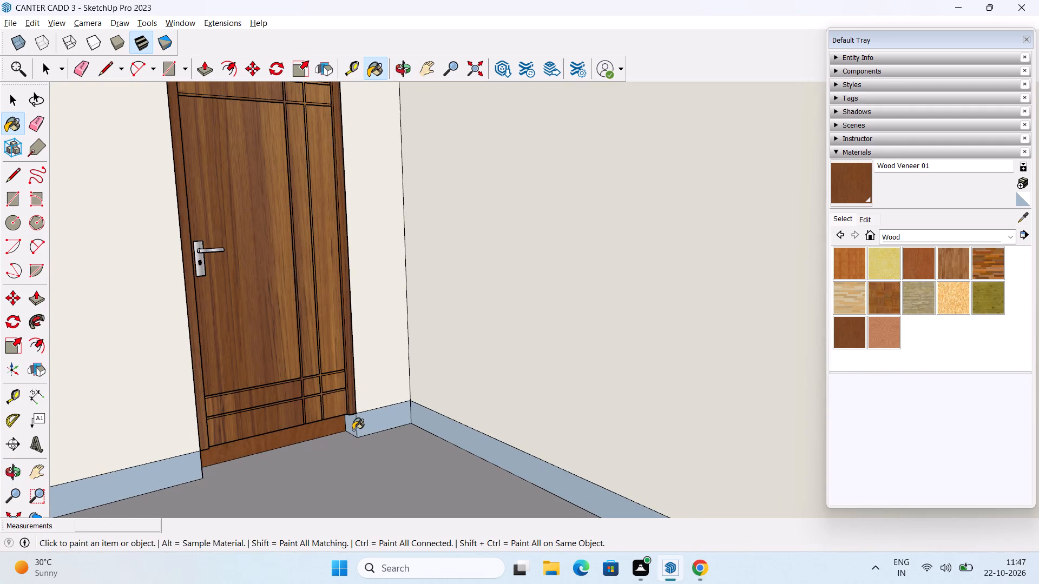
middle_drag(353, 430, 196, 448)
scroll(261, 419, up, 5)
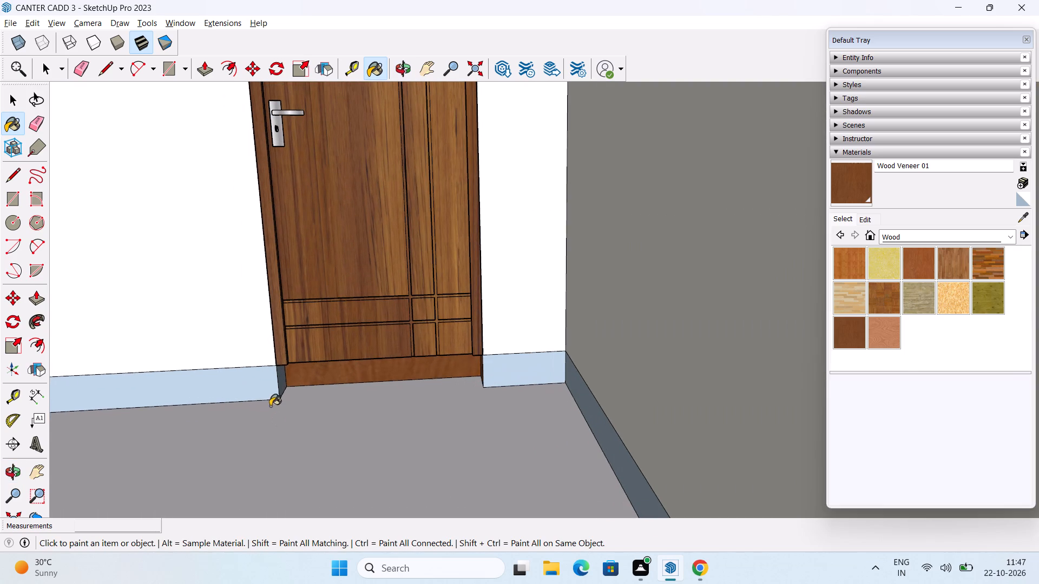
click(282, 379)
Paint the narrow base-strip side faces on both sides of the entrance door beside the stone wall with Wood Veneer 01.
scroll(286, 379, down, 6)
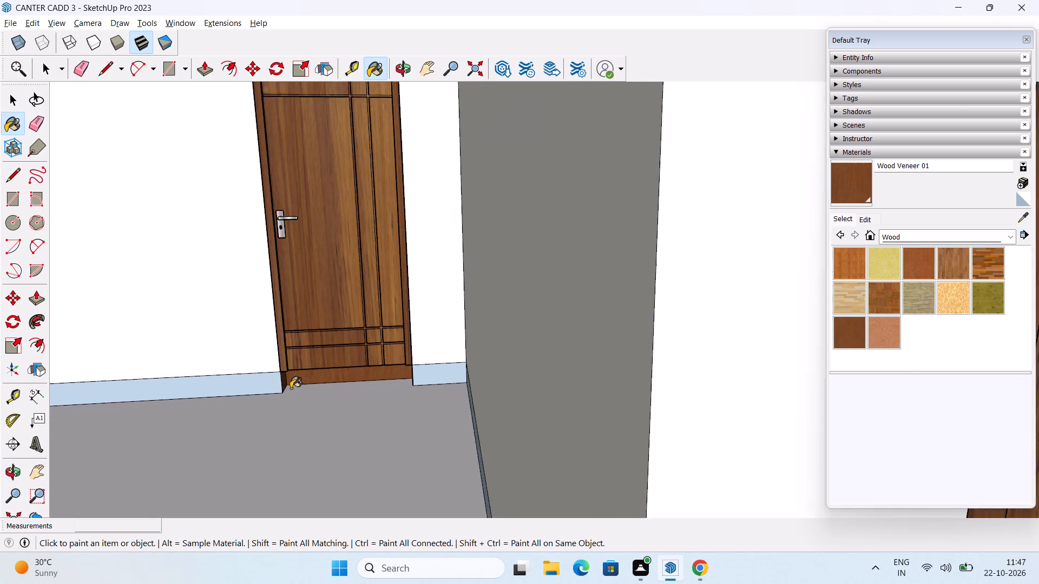
scroll(291, 388, down, 15)
middle_drag(587, 460, 500, 287)
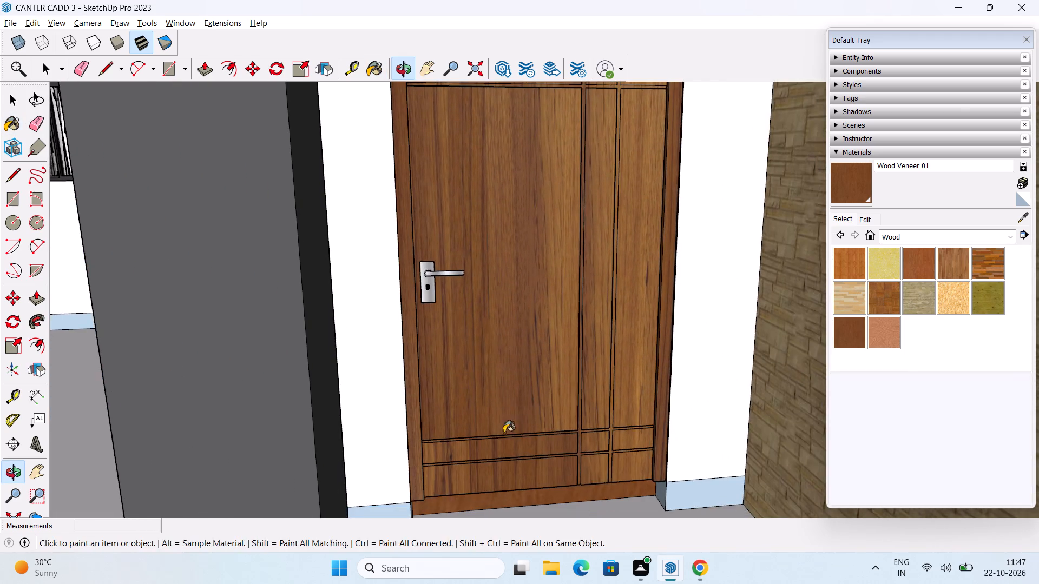
middle_drag(509, 409, 453, 271)
middle_drag(482, 334, 521, 331)
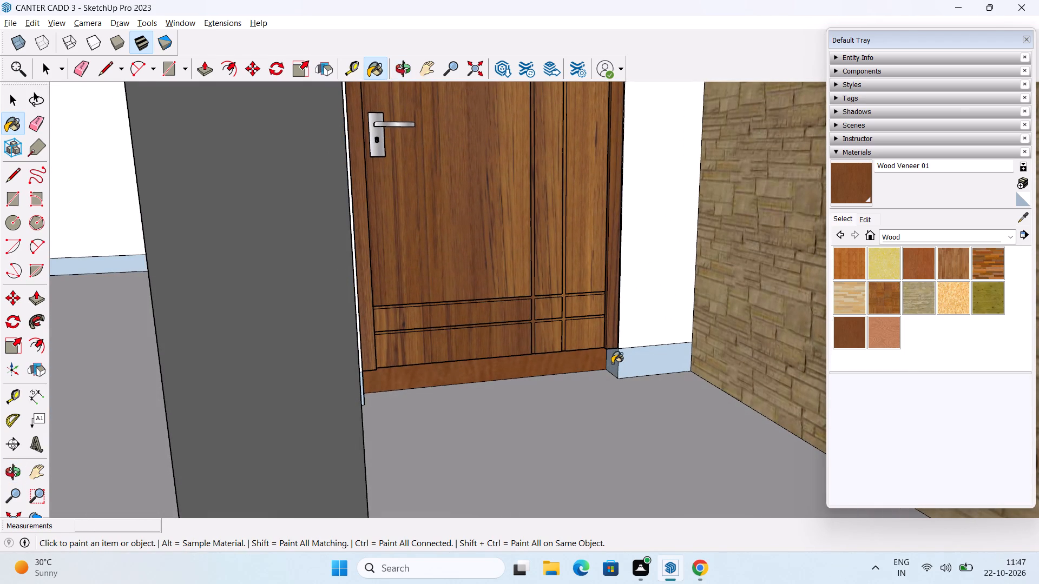
click(612, 363)
middle_drag(540, 391, 376, 363)
click(355, 357)
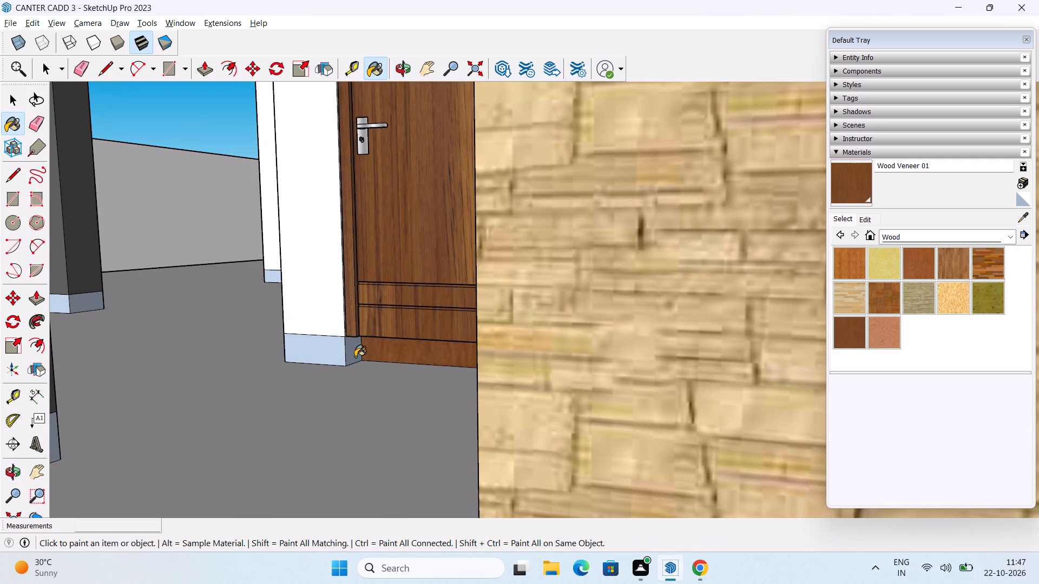
Bring the whole model back into view and examine the house's front facade and base inside the boundary wall.
scroll(362, 339, down, 12)
middle_drag(389, 352, 575, 390)
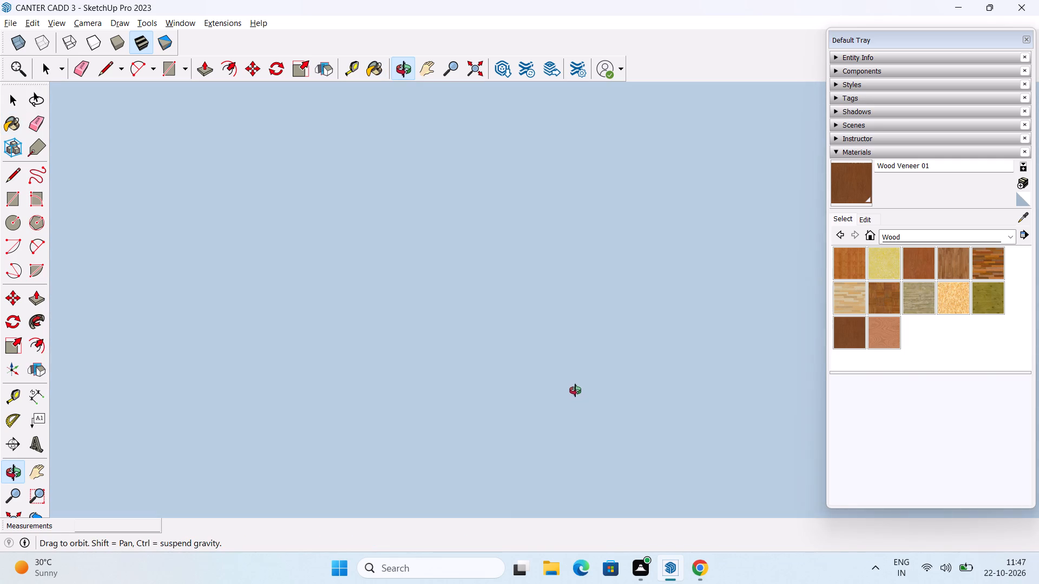
middle_drag(575, 390, 613, 394)
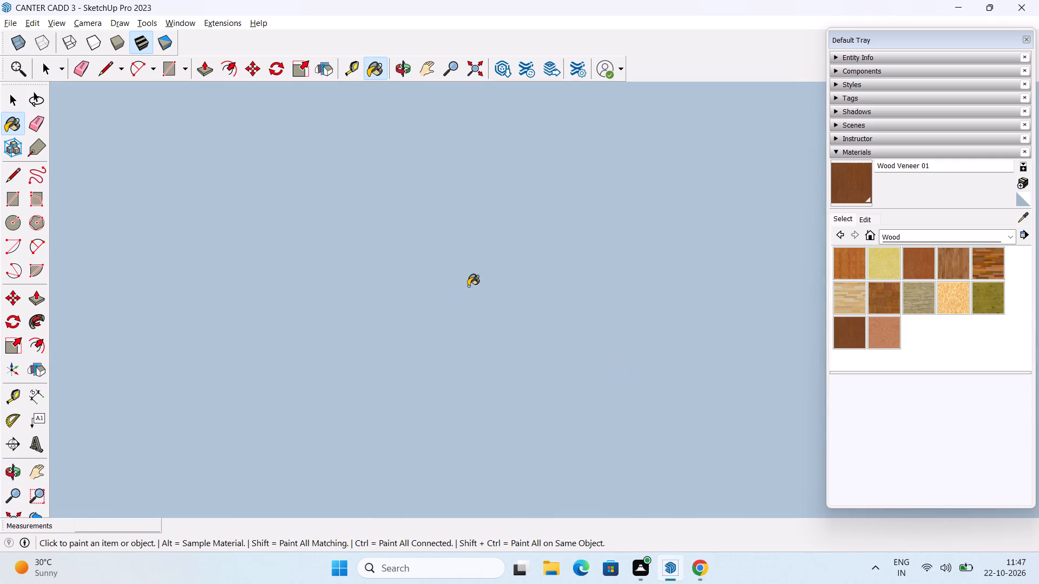
scroll(468, 280, down, 11)
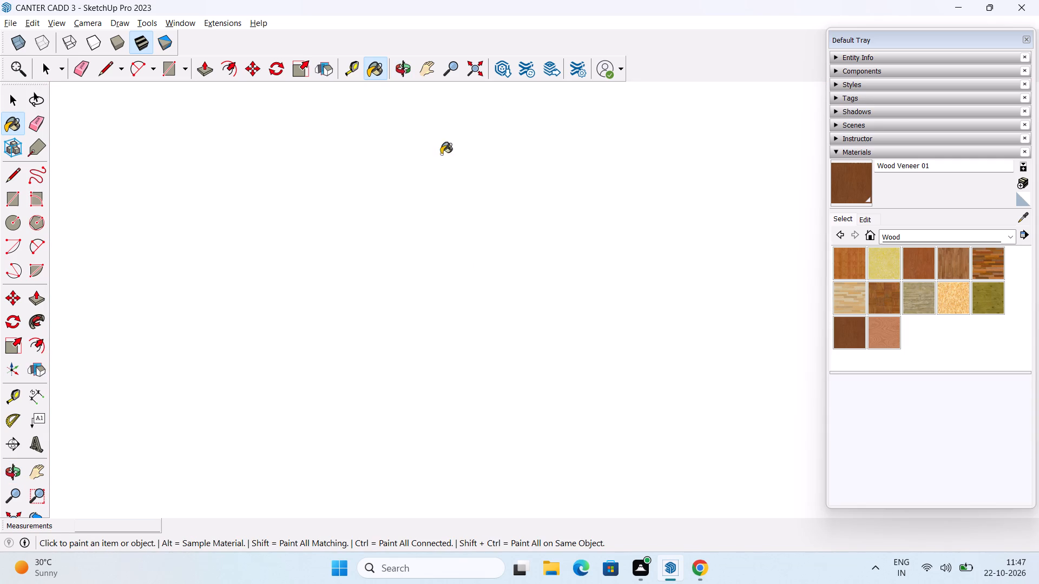
scroll(448, 224, down, 3)
middle_drag(450, 248, 498, 321)
scroll(486, 176, down, 6)
key(space)
click(474, 70)
middle_drag(474, 362, 527, 309)
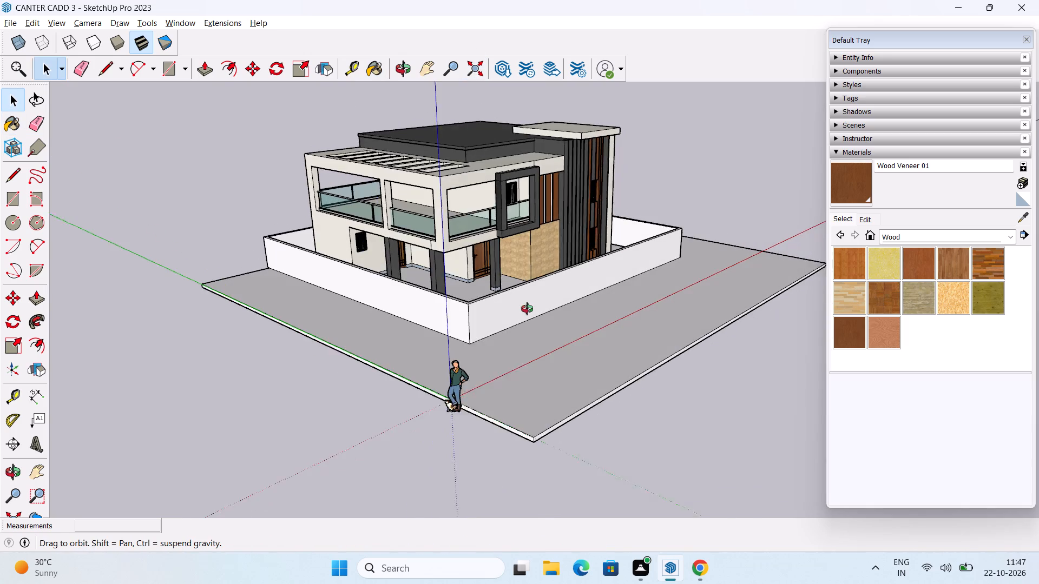
middle_drag(527, 309, 416, 321)
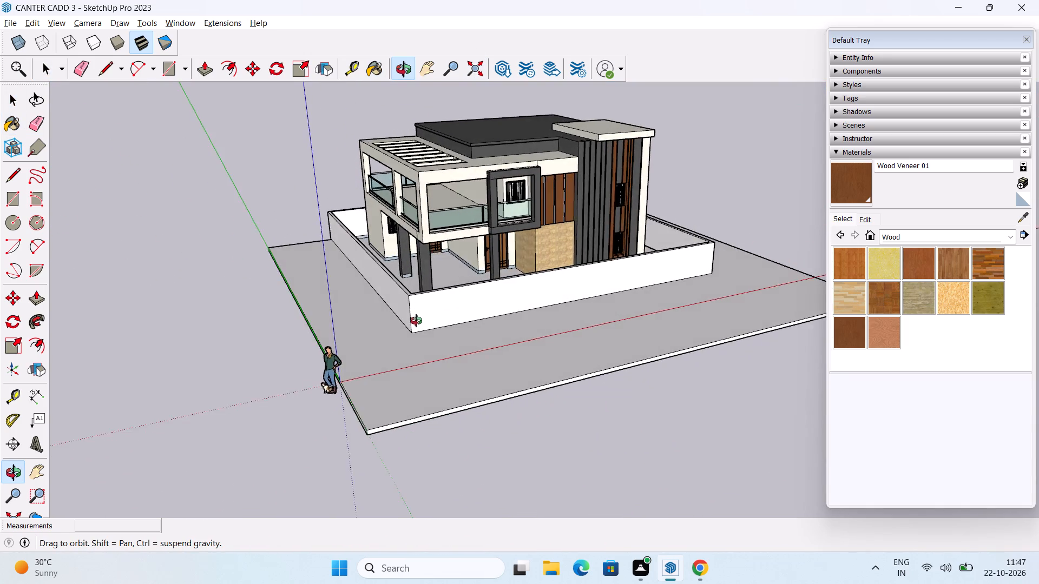
middle_drag(416, 321, 423, 273)
scroll(629, 208, up, 2)
middle_drag(606, 253, 532, 268)
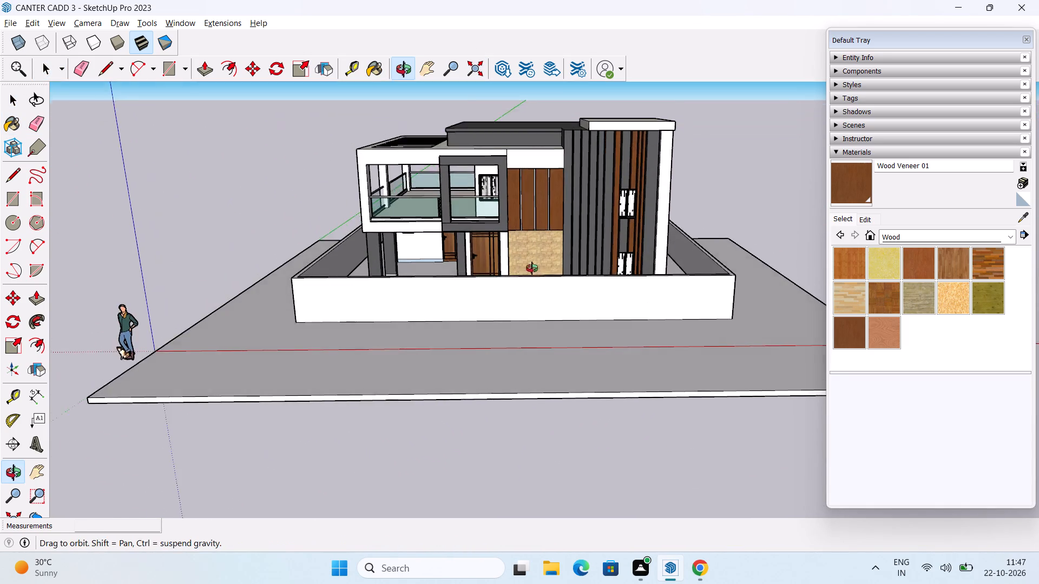
middle_drag(532, 268, 541, 268)
scroll(570, 230, up, 1)
middle_drag(501, 255, 469, 316)
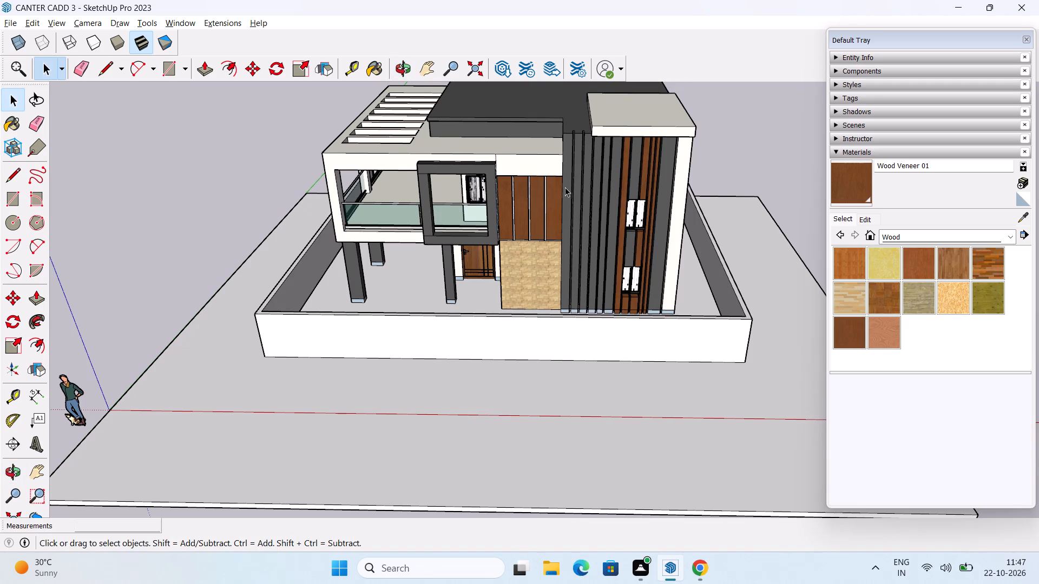
scroll(567, 188, up, 2)
middle_drag(486, 240, 486, 208)
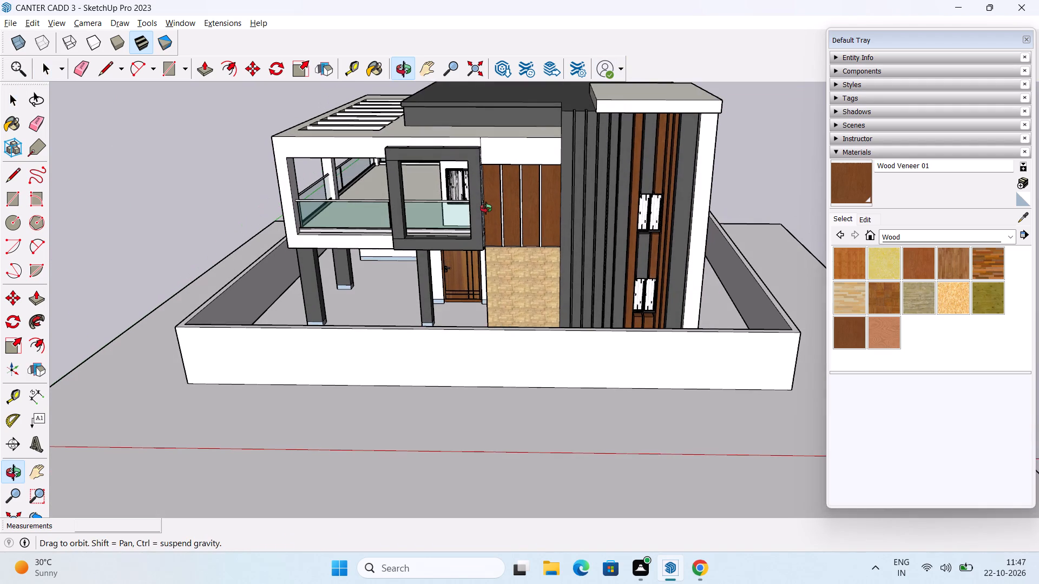
middle_drag(486, 208, 515, 183)
scroll(848, 250, down, 1)
Switch the material library from Wood to the Colors-Named collection.
click(933, 231)
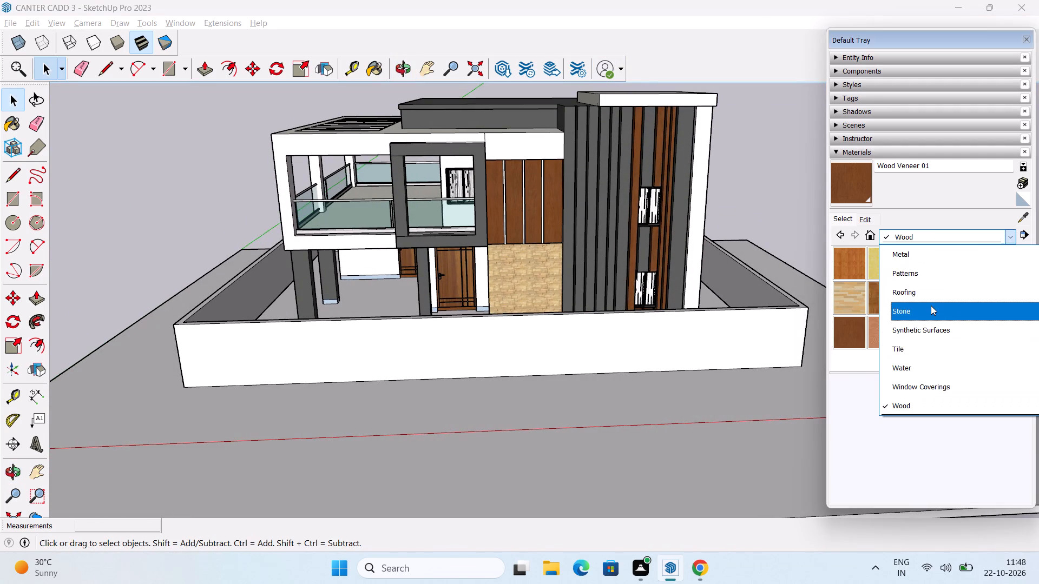
scroll(931, 306, up, 2)
scroll(930, 316, down, 2)
scroll(931, 313, up, 3)
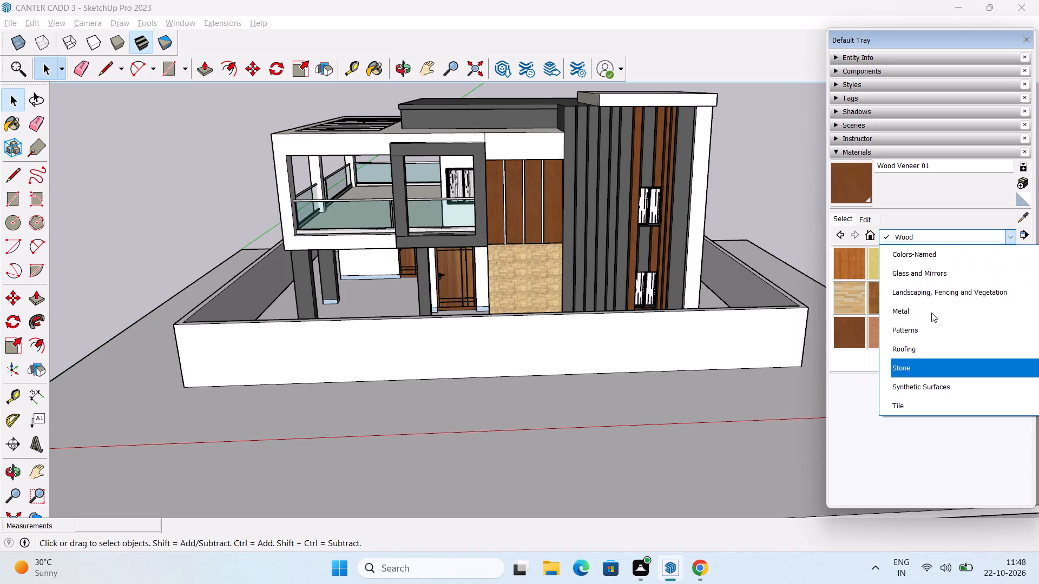
scroll(931, 313, up, 2)
scroll(943, 357, down, 1)
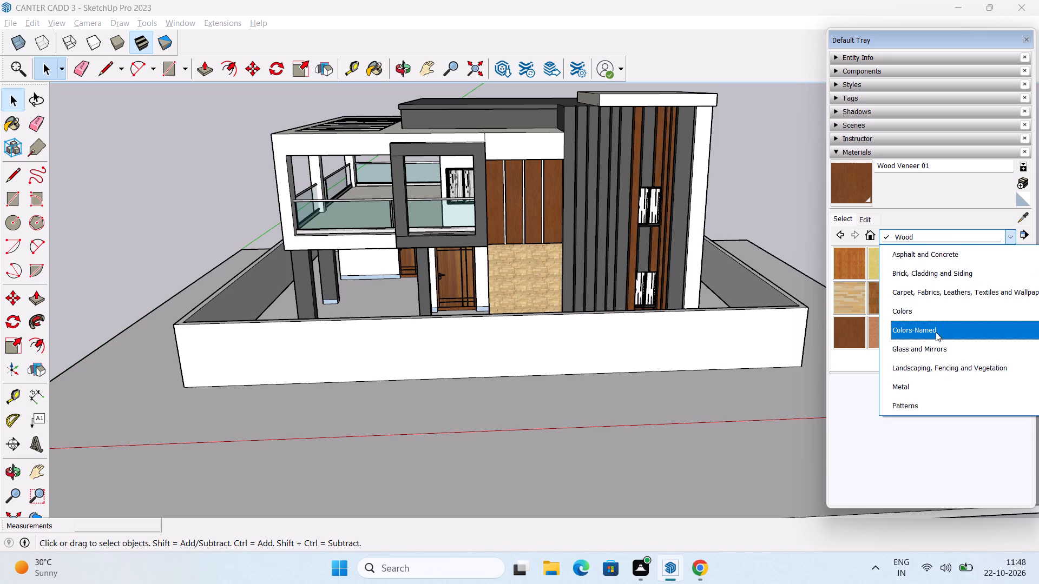
click(936, 334)
Examine the underside of the ground slab around the open recess beneath the house footprint.
middle_drag(649, 330, 671, 0)
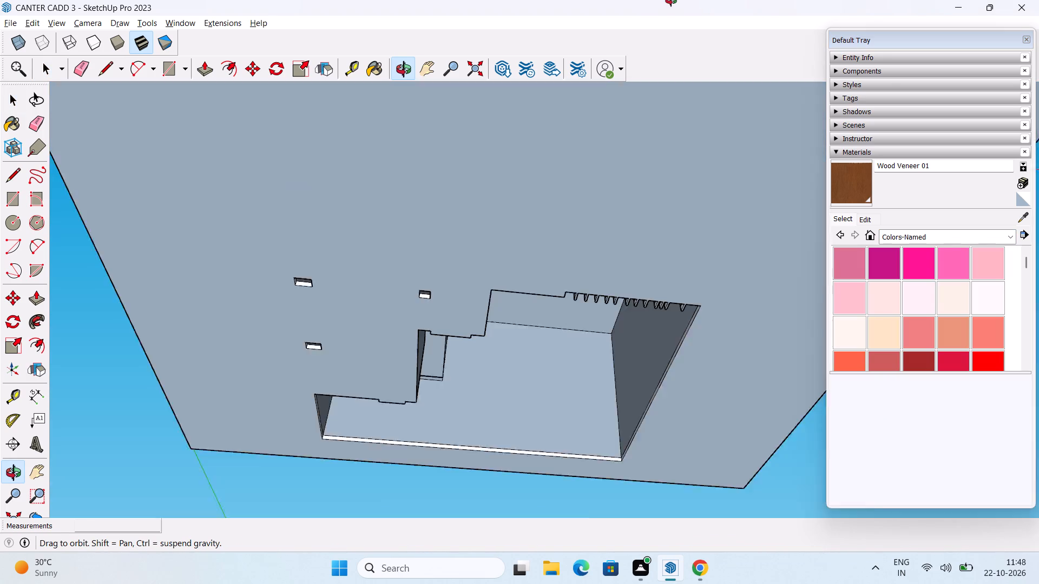
middle_drag(671, 0, 107, 20)
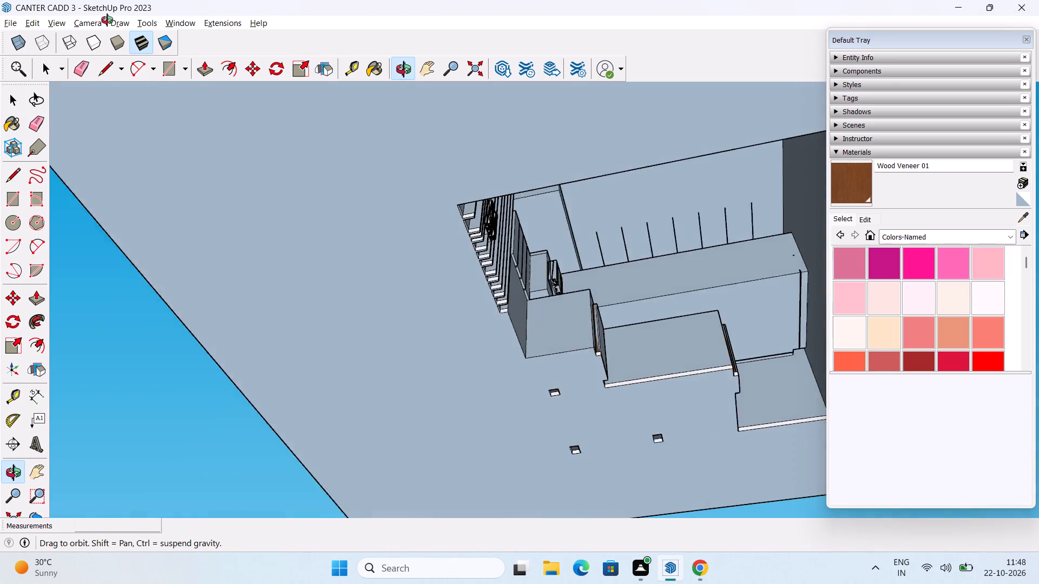
middle_drag(107, 20, 666, 297)
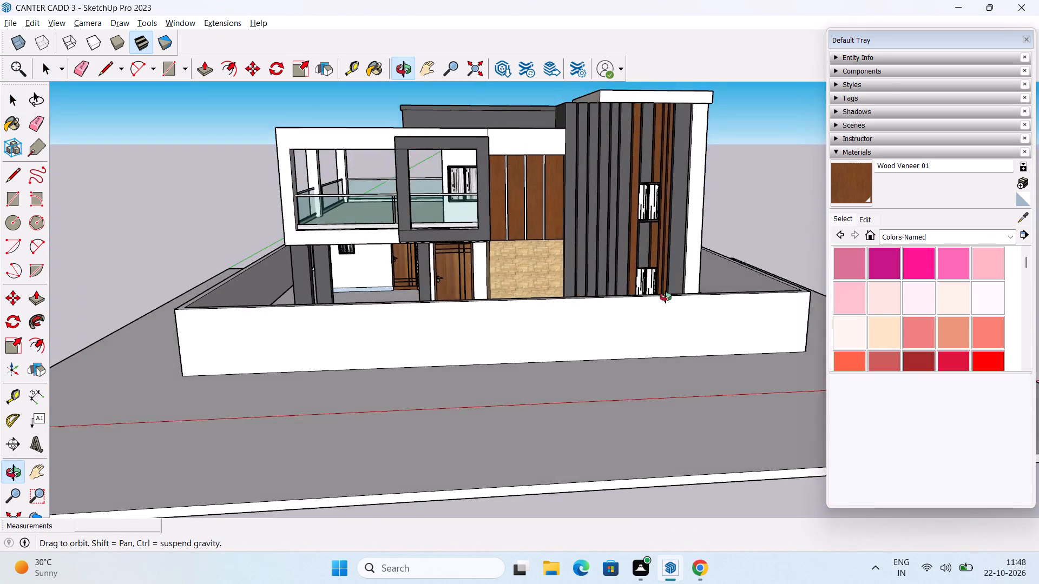
middle_drag(666, 297, 611, 137)
scroll(621, 178, down, 2)
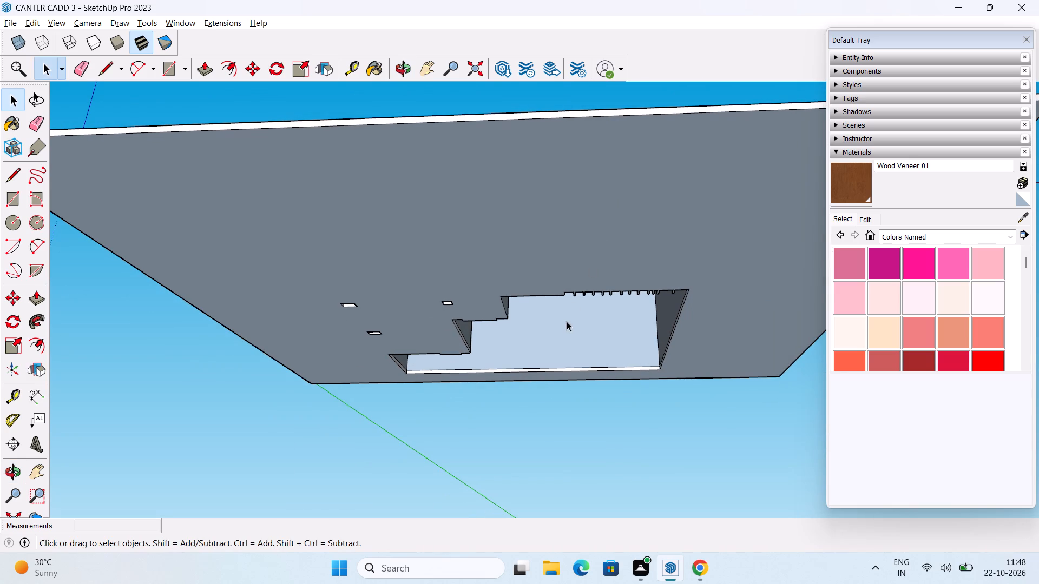
middle_drag(545, 368, 541, 342)
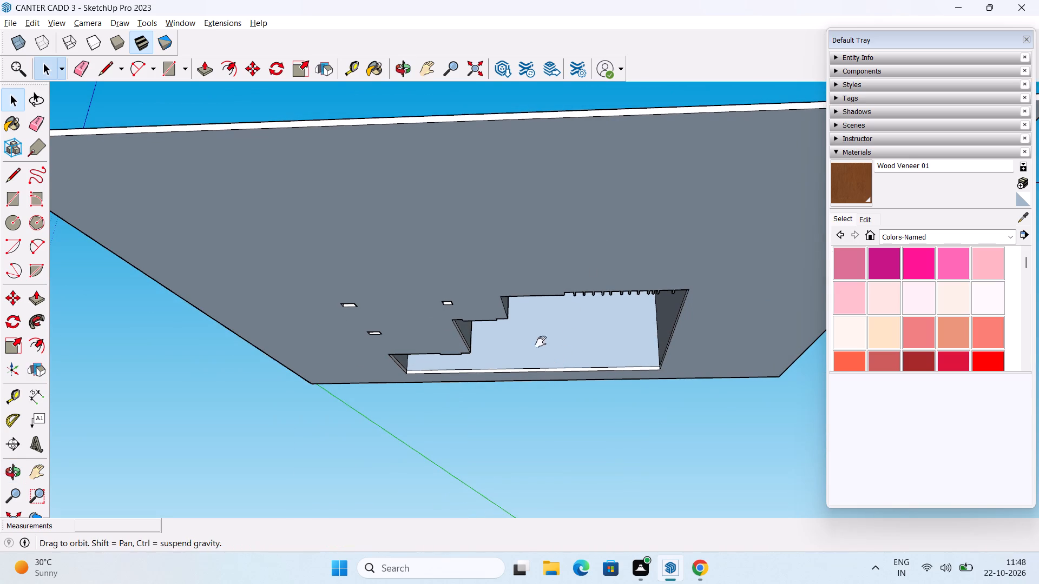
middle_drag(541, 342, 531, 205)
scroll(494, 200, up, 2)
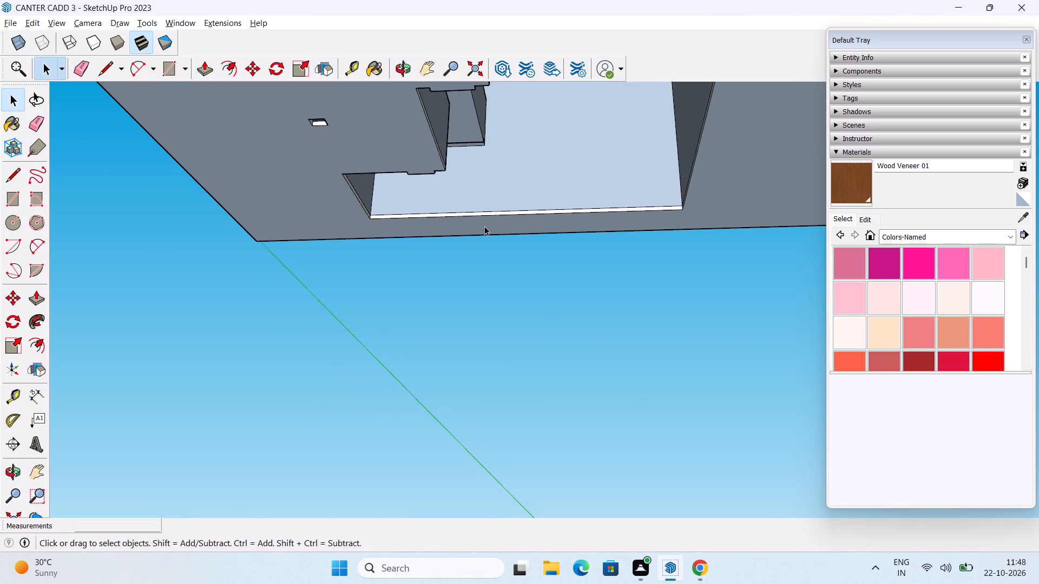
middle_drag(484, 226, 475, 138)
scroll(477, 142, down, 2)
middle_drag(471, 164, 462, 308)
middle_drag(461, 316, 462, 287)
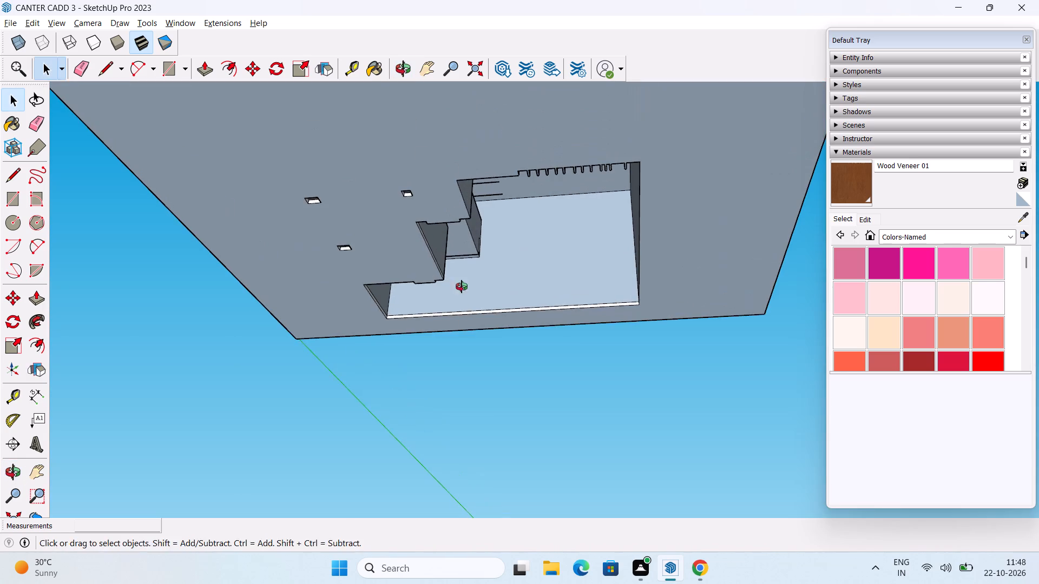
middle_drag(462, 287, 462, 273)
shift+middle_drag(466, 215, 451, 330)
scroll(451, 326, down, 7)
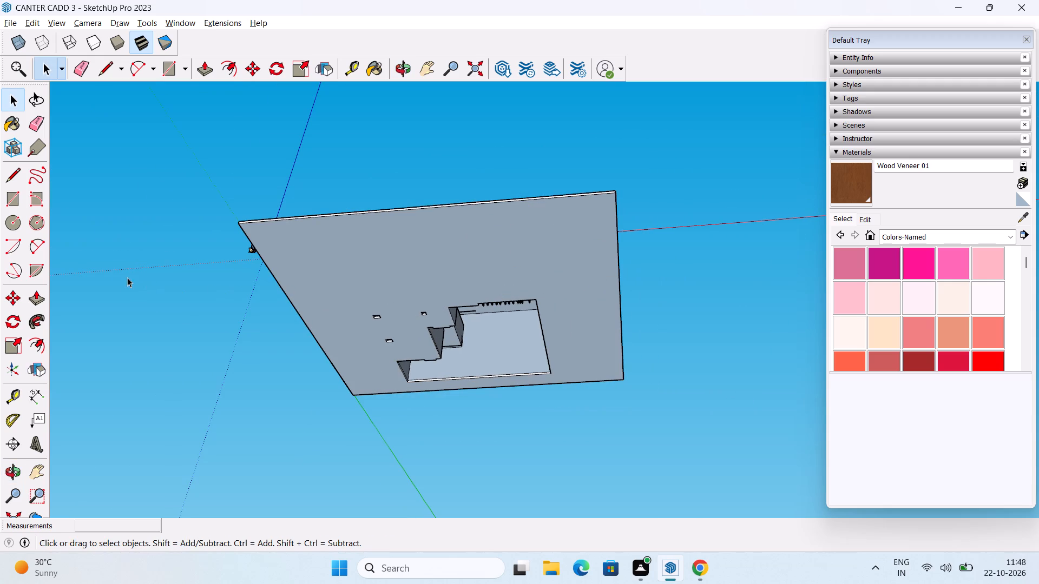
Draw a rectangle of about 71' 4" by 65' 11" across the ground slab's underside between its opposite outer corners.
click(8, 201)
scroll(221, 239, up, 2)
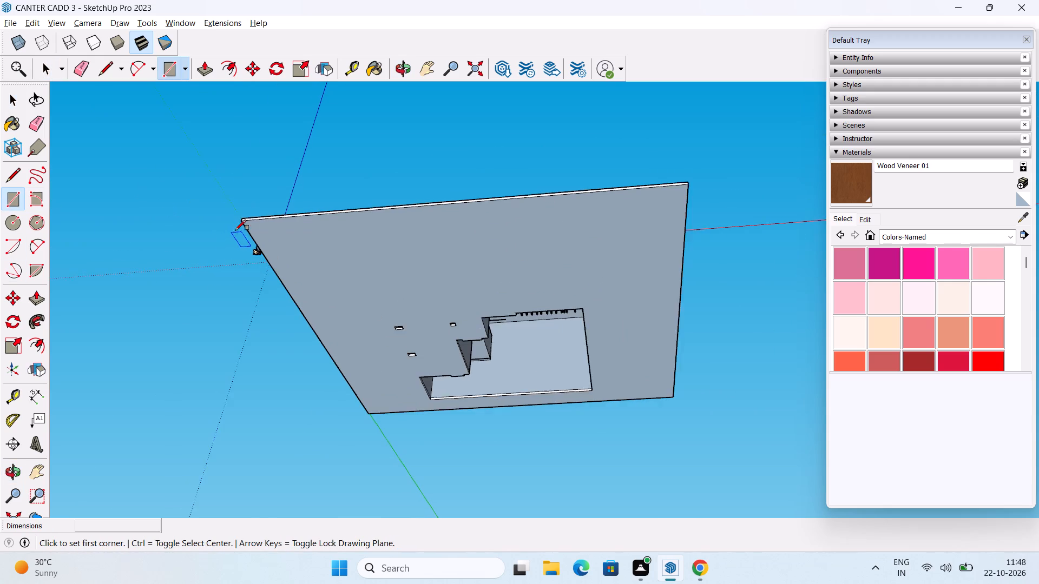
scroll(235, 230, up, 1)
click(240, 220)
middle_drag(786, 389, 647, 313)
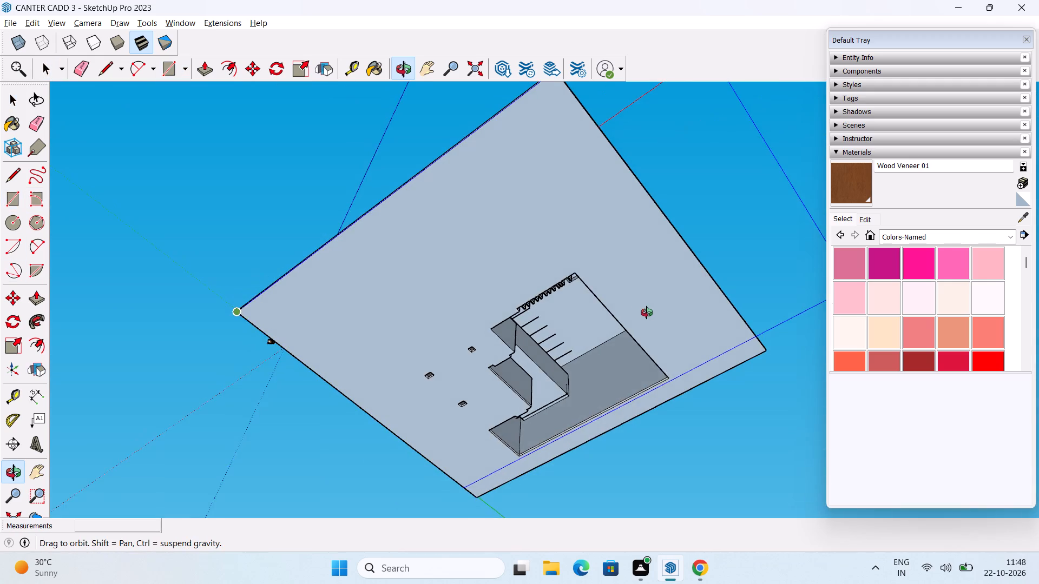
middle_drag(647, 313, 652, 316)
click(763, 356)
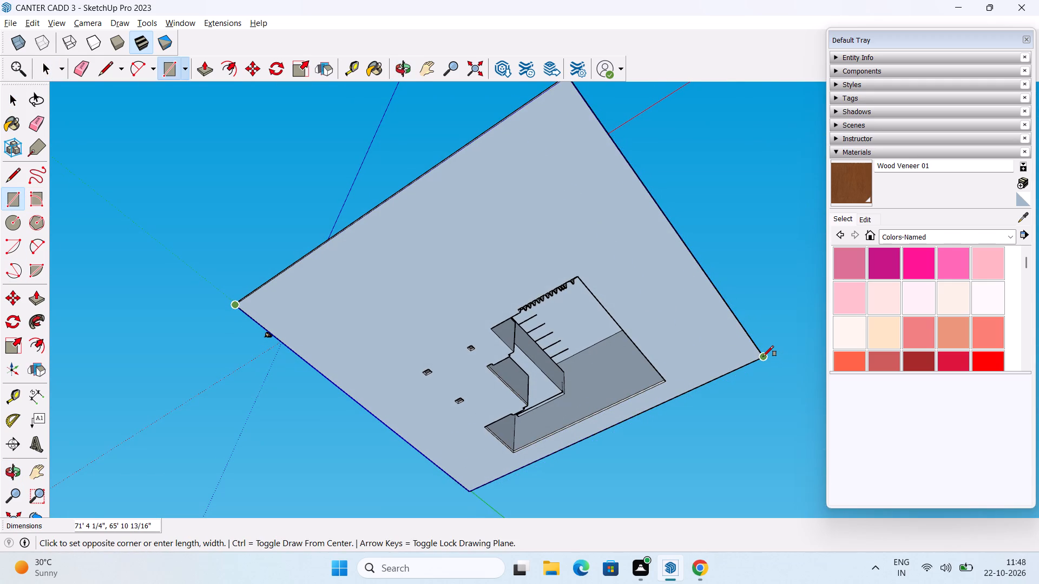
middle_drag(686, 347, 623, 260)
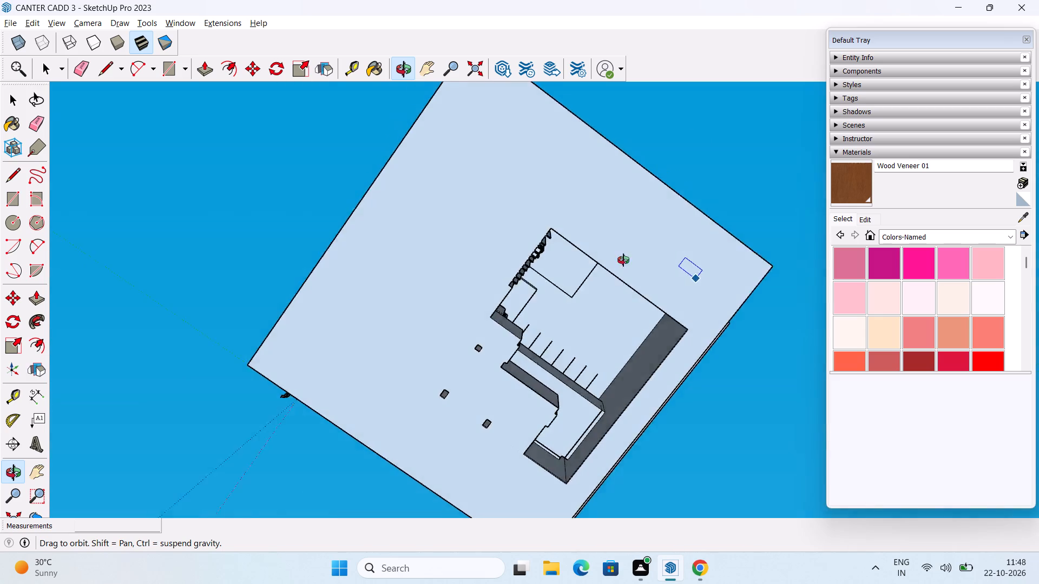
middle_drag(623, 260, 689, 421)
scroll(462, 216, down, 4)
middle_drag(446, 208, 531, 453)
middle_drag(430, 297, 547, 391)
scroll(543, 388, up, 4)
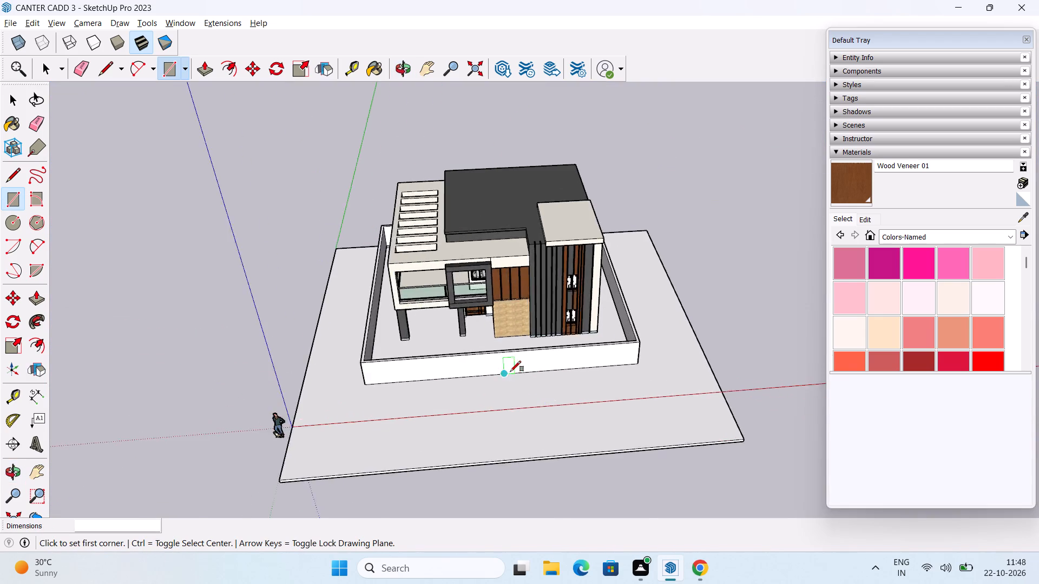
scroll(510, 371, up, 9)
key(space)
Paint the base strip under the gray panel beside the white end wall, front and side, with 0135_DarkGray from Colors-Named.
middle_drag(621, 353, 723, 218)
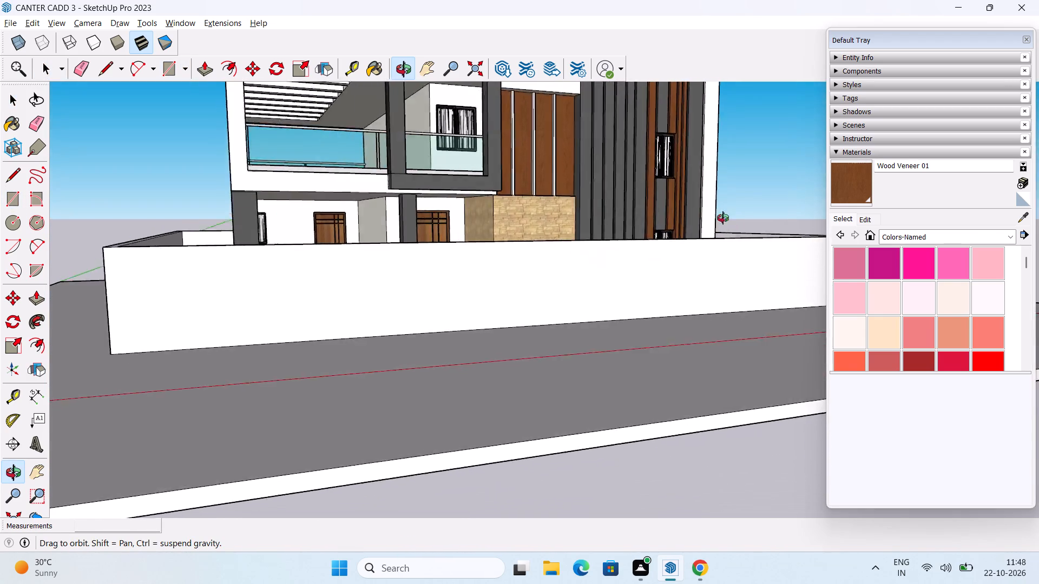
middle_drag(723, 218, 573, 275)
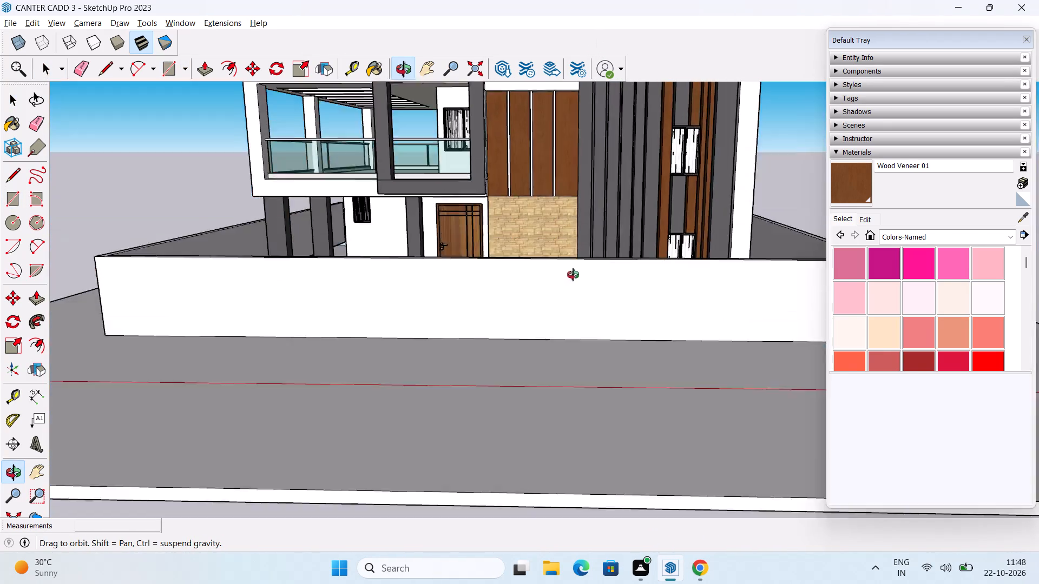
middle_drag(573, 275, 665, 381)
scroll(599, 334, down, 2)
middle_drag(608, 329, 562, 396)
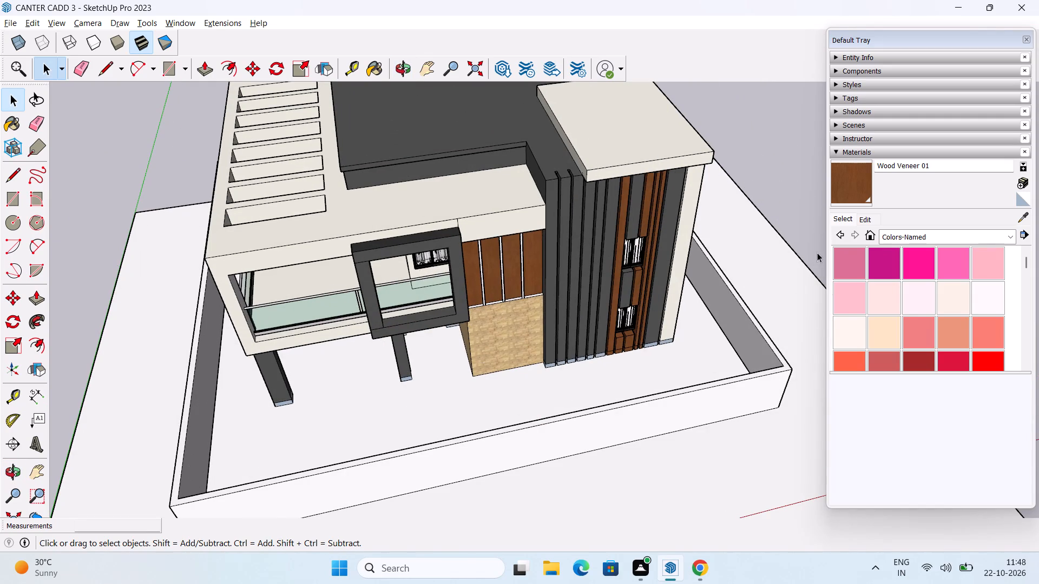
scroll(928, 284, down, 14)
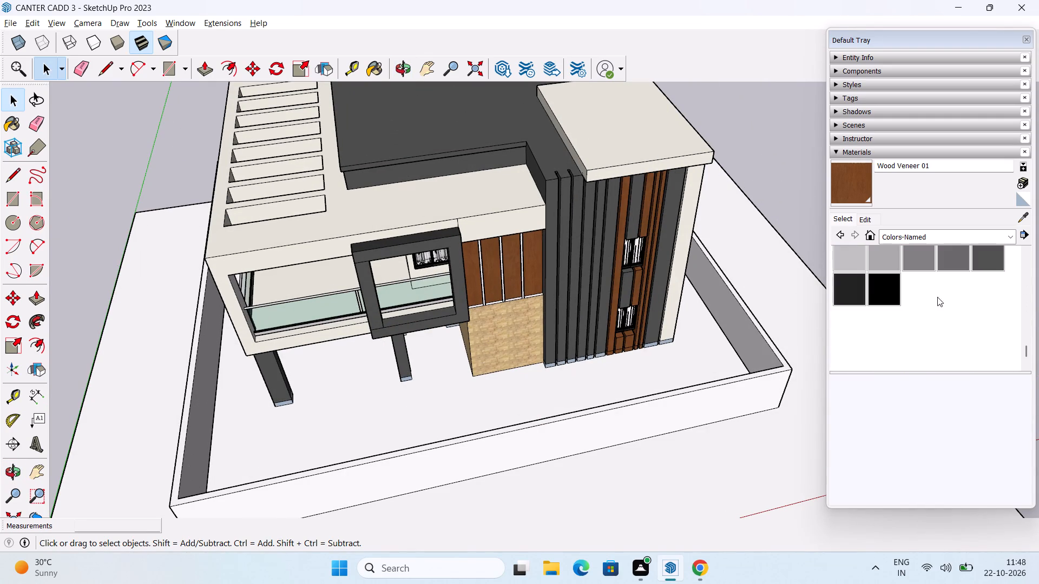
click(995, 254)
middle_drag(595, 383, 550, 351)
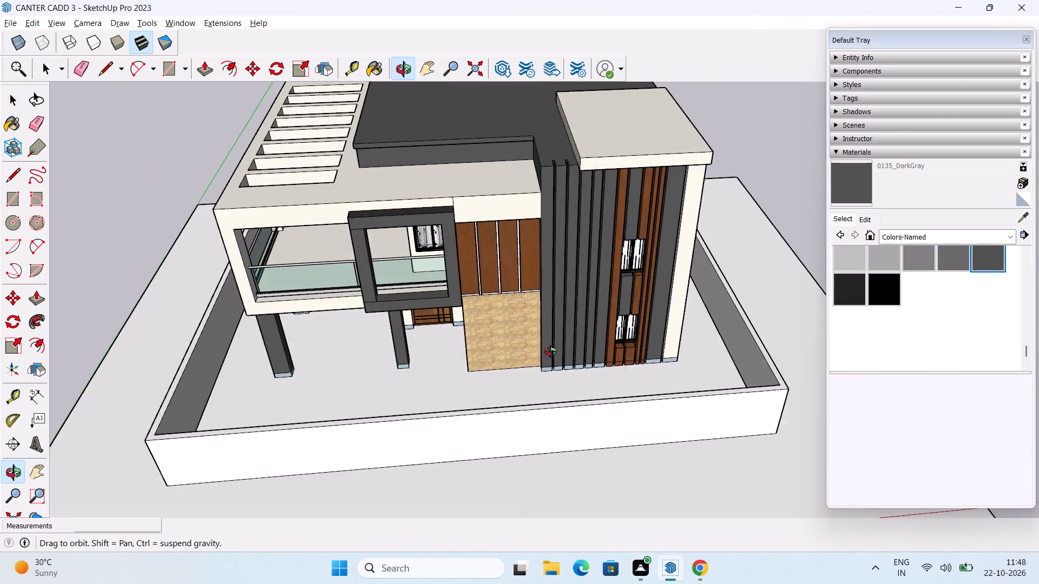
middle_drag(550, 351, 550, 350)
scroll(694, 344, up, 9)
click(622, 368)
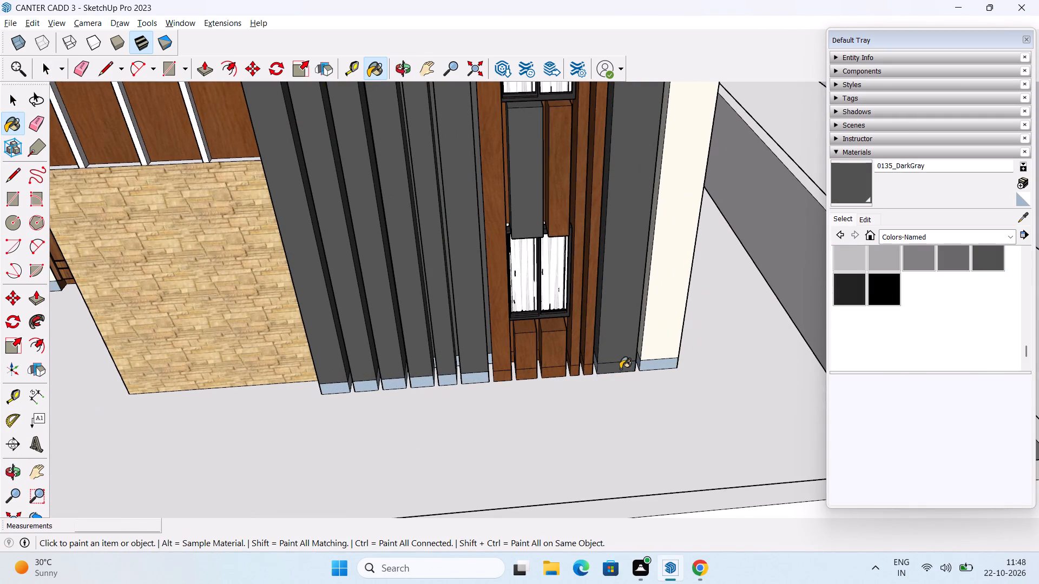
middle_drag(591, 377, 685, 351)
scroll(603, 360, up, 3)
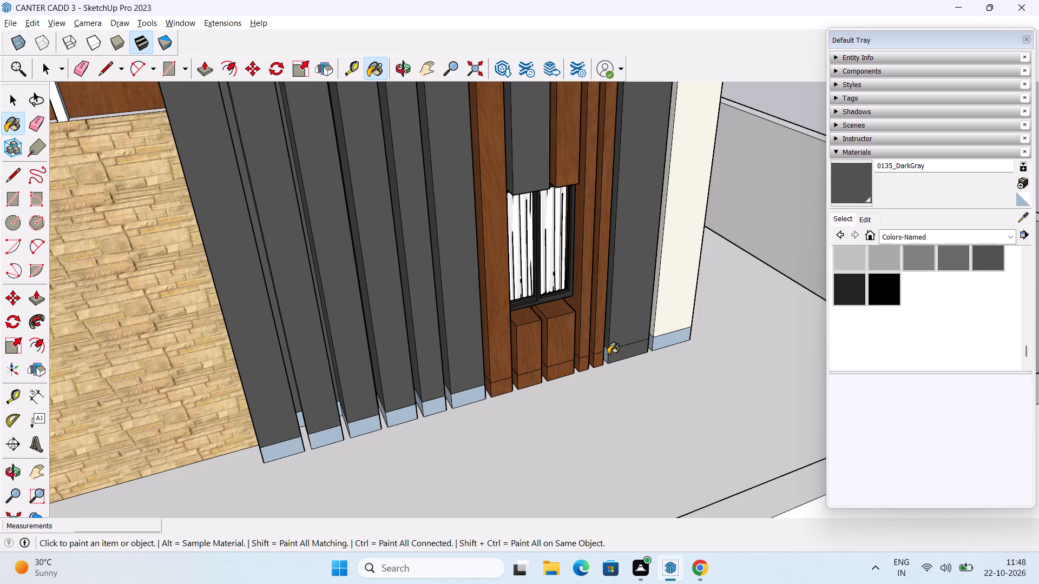
click(606, 355)
Paint the front base strips of the two gray fins nearest the stone wall, plus the first fin's stone-side face, with 0135_DarkGray.
middle_drag(572, 398, 571, 364)
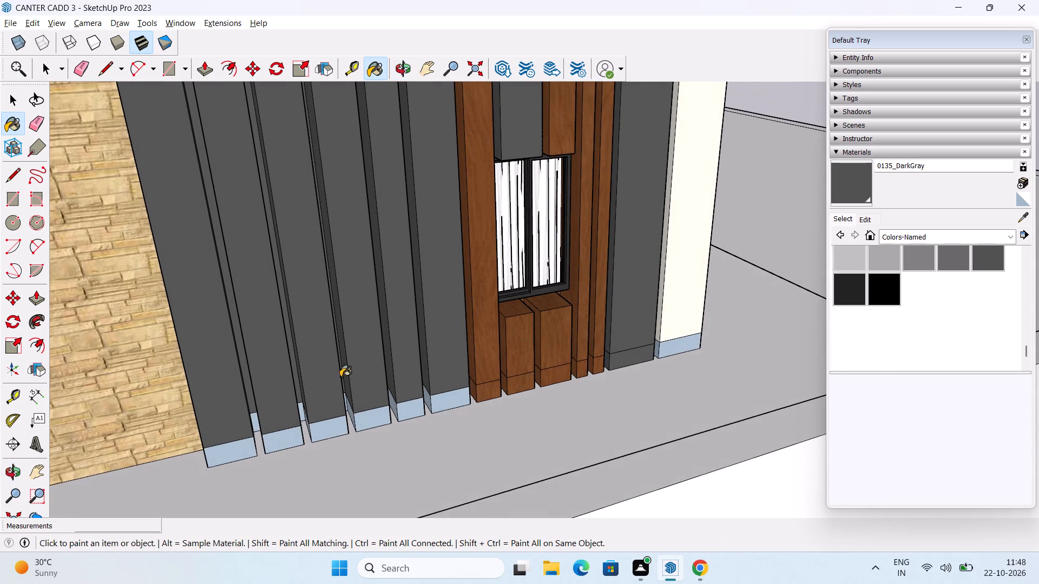
scroll(340, 377, up, 3)
middle_drag(333, 424, 341, 363)
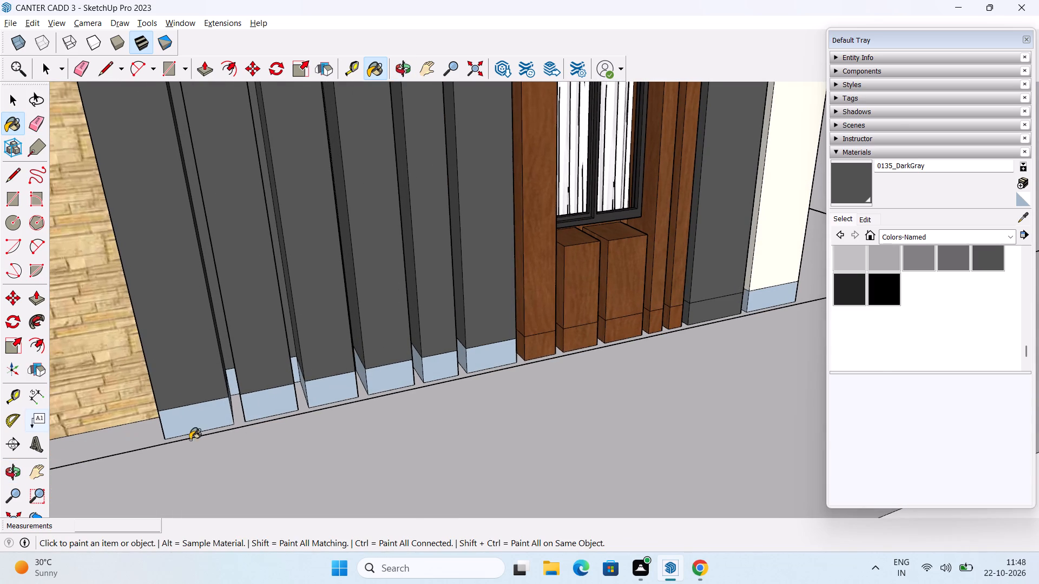
click(266, 405)
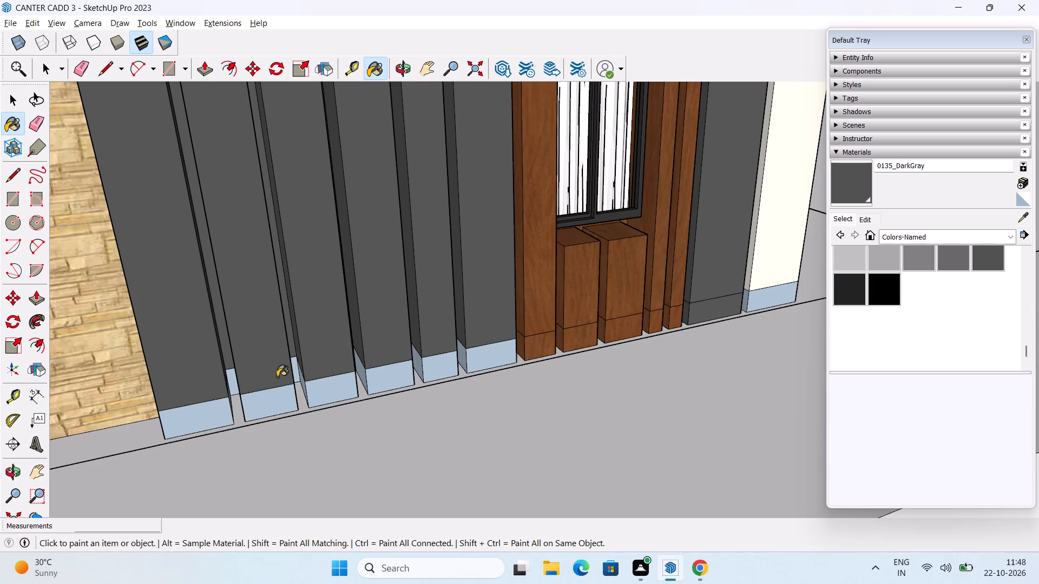
scroll(259, 404, up, 2)
click(194, 432)
middle_drag(198, 407, 433, 356)
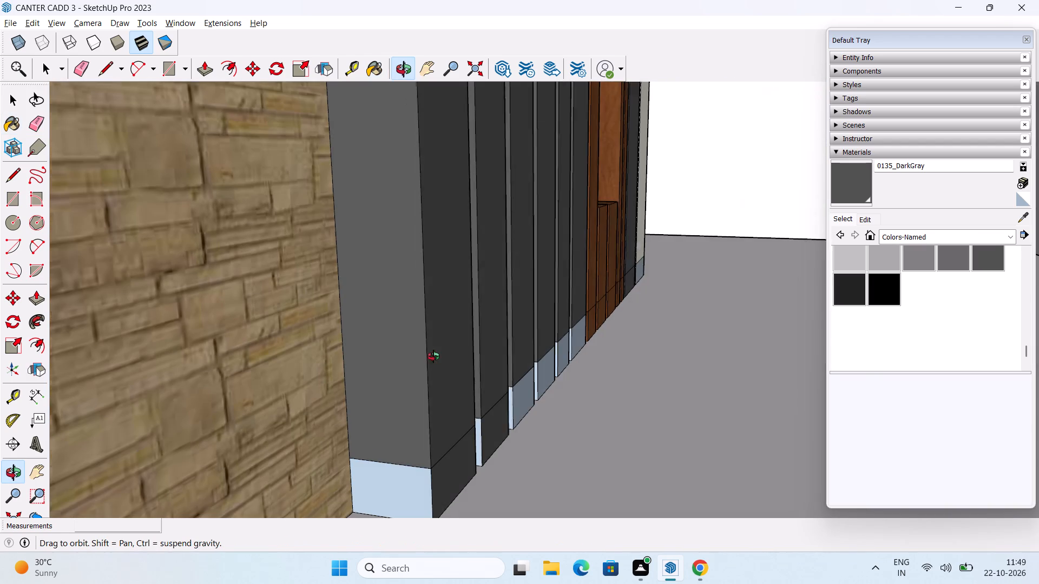
middle_drag(433, 356, 434, 356)
click(412, 483)
Paint the bare base-strip faces in the gap between the first and second gray fins with 0135_DarkGray.
scroll(461, 363, down, 2)
middle_drag(484, 410, 291, 407)
scroll(346, 404, up, 3)
click(281, 369)
middle_drag(333, 400, 216, 384)
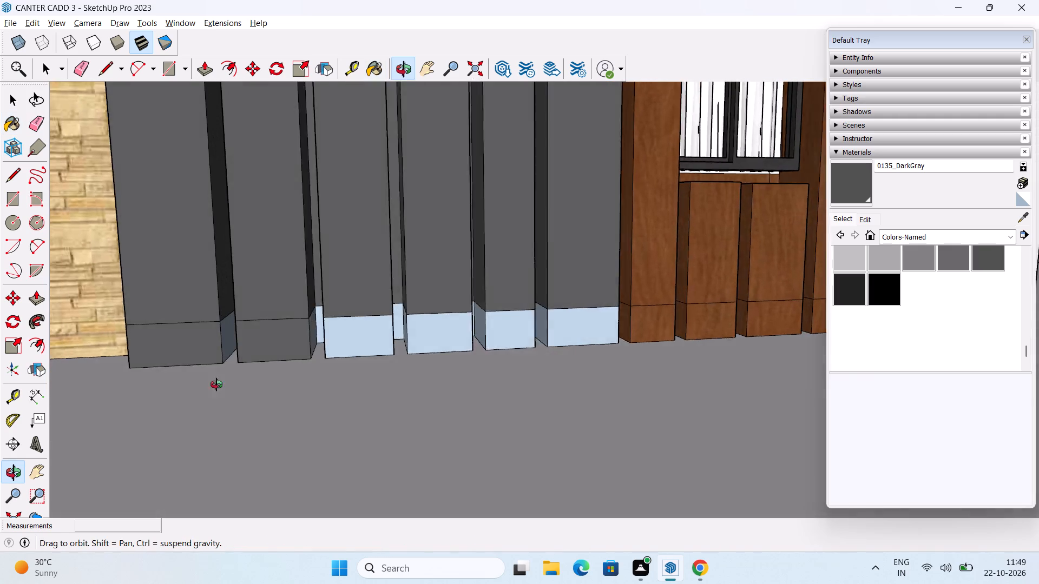
middle_drag(216, 384, 201, 390)
click(227, 328)
middle_drag(241, 324, 280, 325)
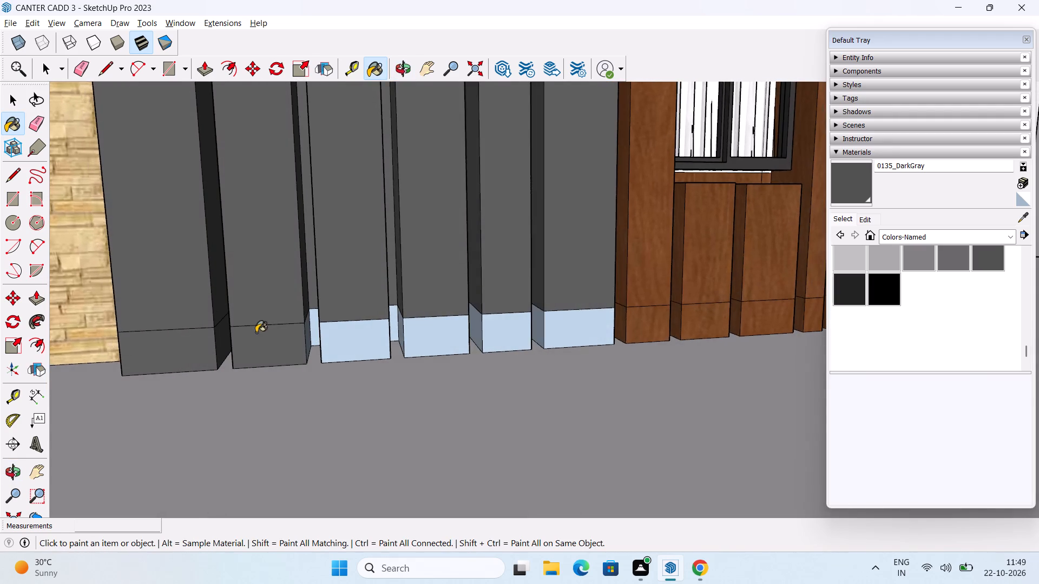
scroll(256, 333, up, 4)
middle_drag(247, 365, 292, 353)
click(226, 321)
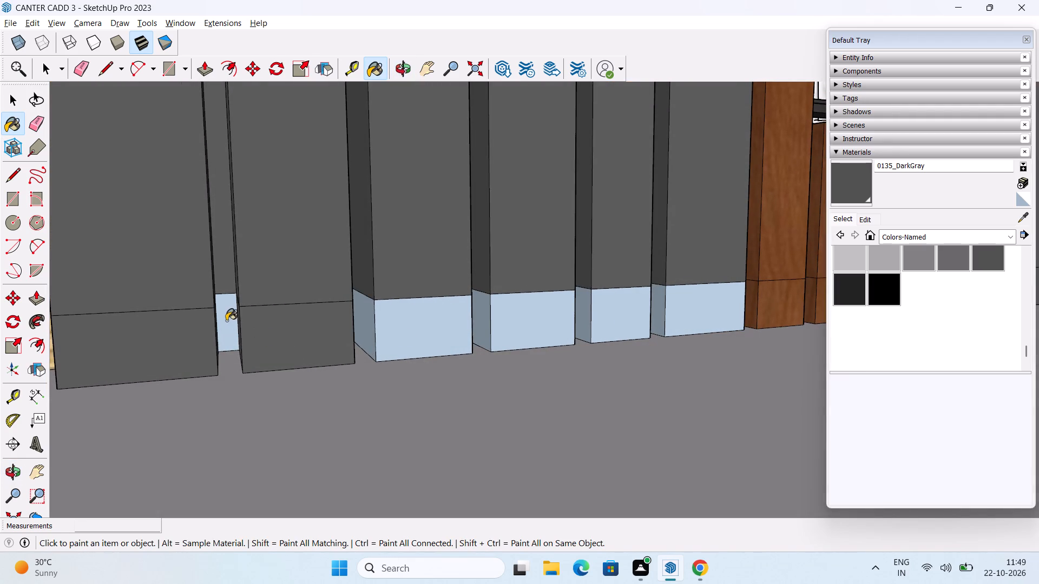
Paint the front and stone-side base-strip faces of the remaining four gray fins with 0135_DarkGray.
drag(375, 323, 370, 320)
drag(409, 317, 427, 319)
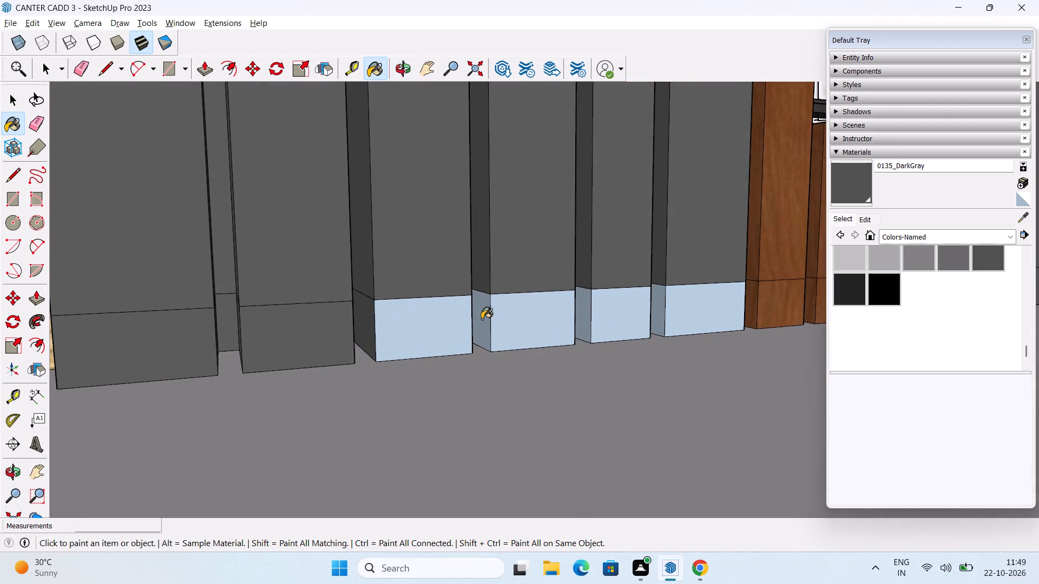
drag(482, 319, 499, 320)
click(520, 320)
click(481, 321)
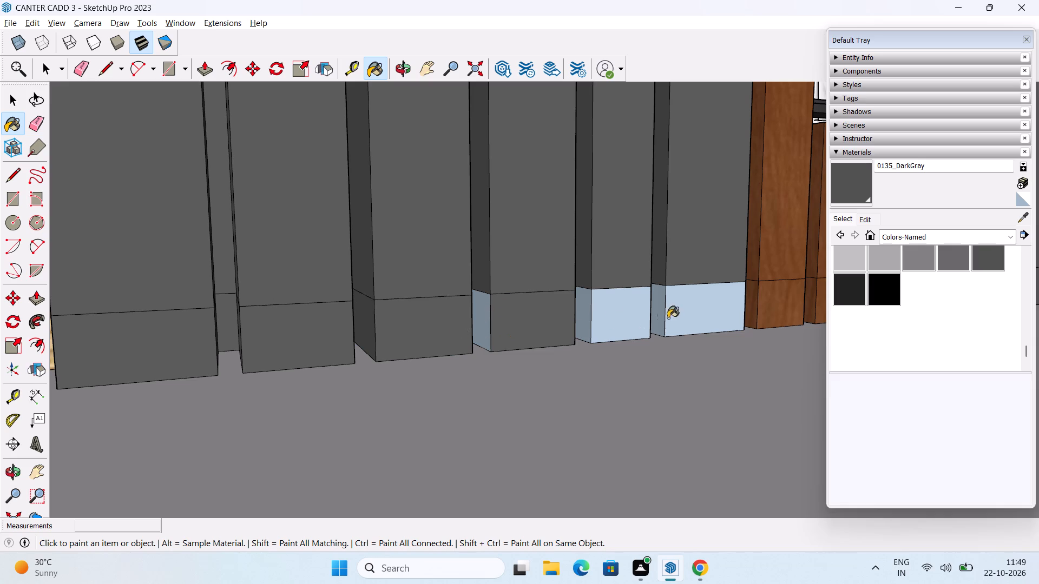
click(588, 309)
click(616, 306)
drag(694, 312, 688, 311)
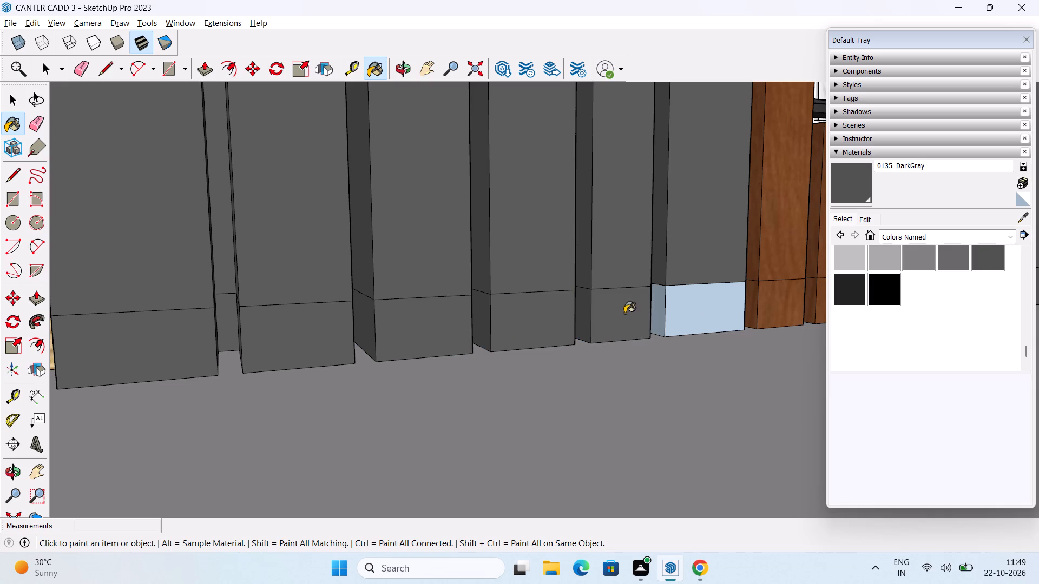
click(657, 308)
Paint the base-strip side faces that face the wood strips on the second to sixth gray fins with 0135_DarkGray.
middle_drag(653, 394, 346, 397)
click(345, 298)
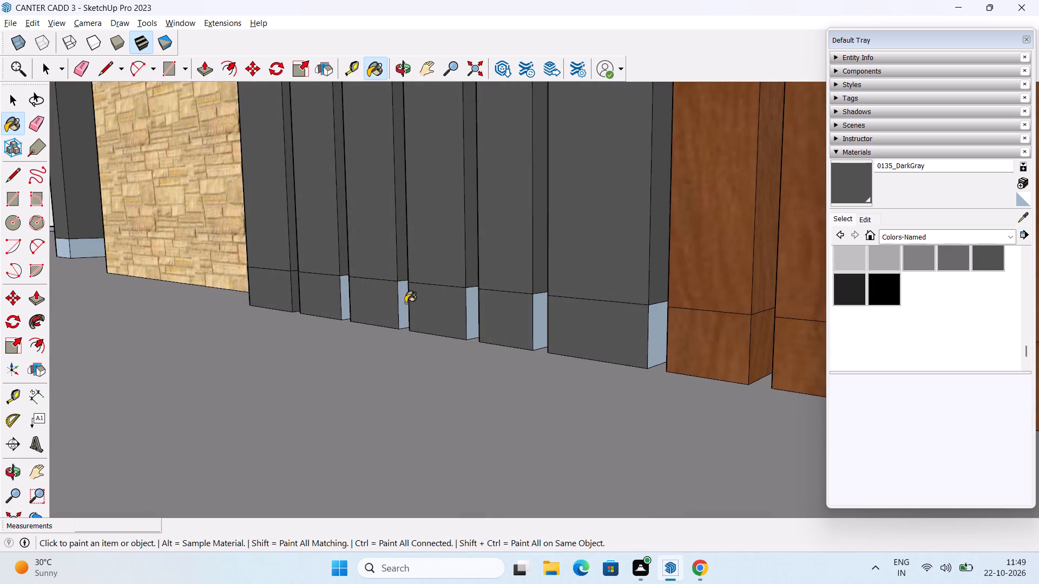
click(406, 303)
click(475, 313)
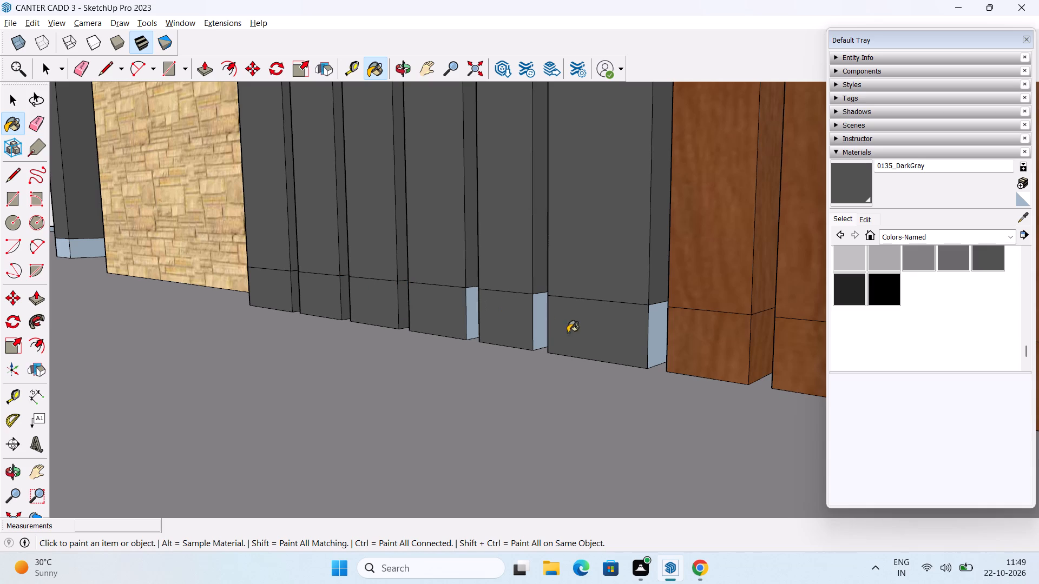
click(542, 323)
click(656, 339)
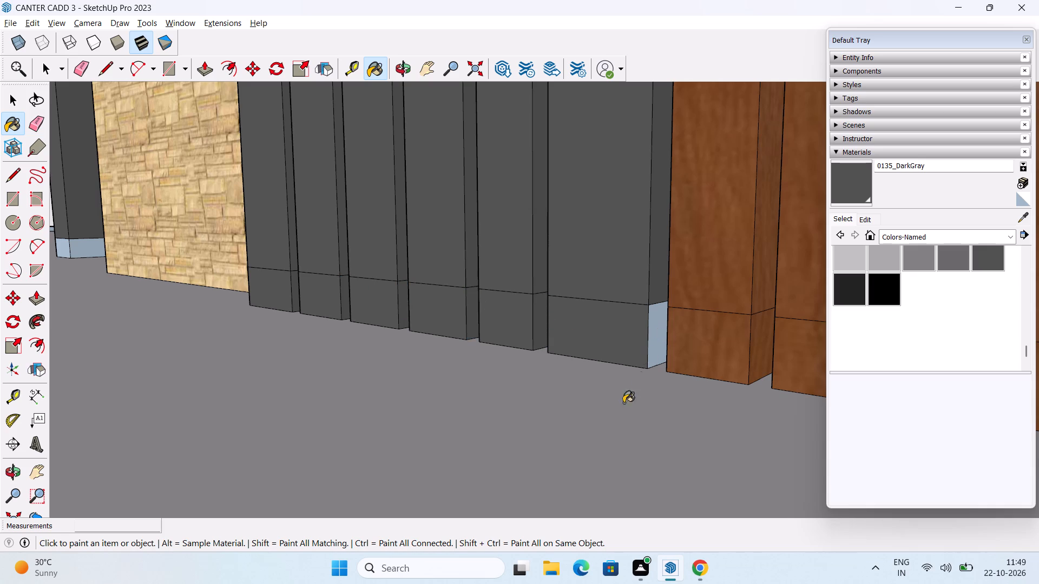
Paint the recessed base-strip faces in the gaps from the second gray fin to the first wood strip with 0135_DarkGray.
middle_drag(669, 385, 851, 406)
middle_drag(760, 363, 727, 355)
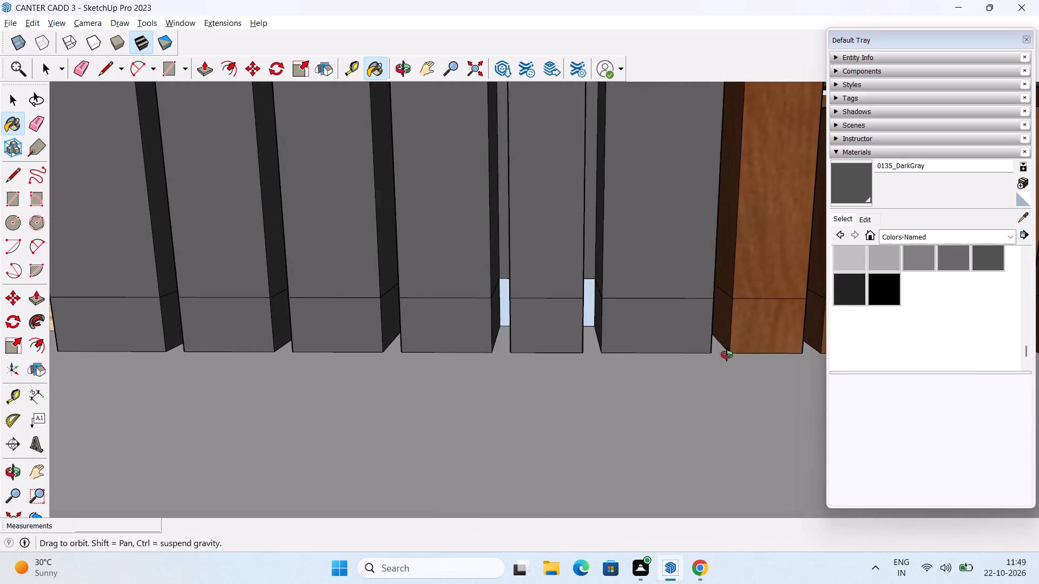
middle_drag(727, 355, 724, 354)
click(713, 295)
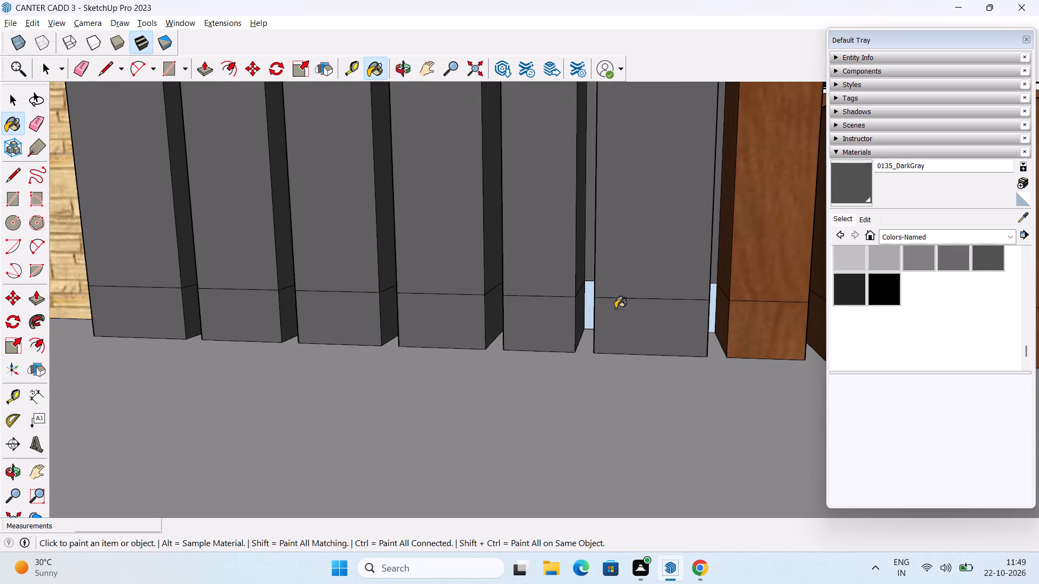
click(590, 301)
middle_drag(409, 365, 544, 361)
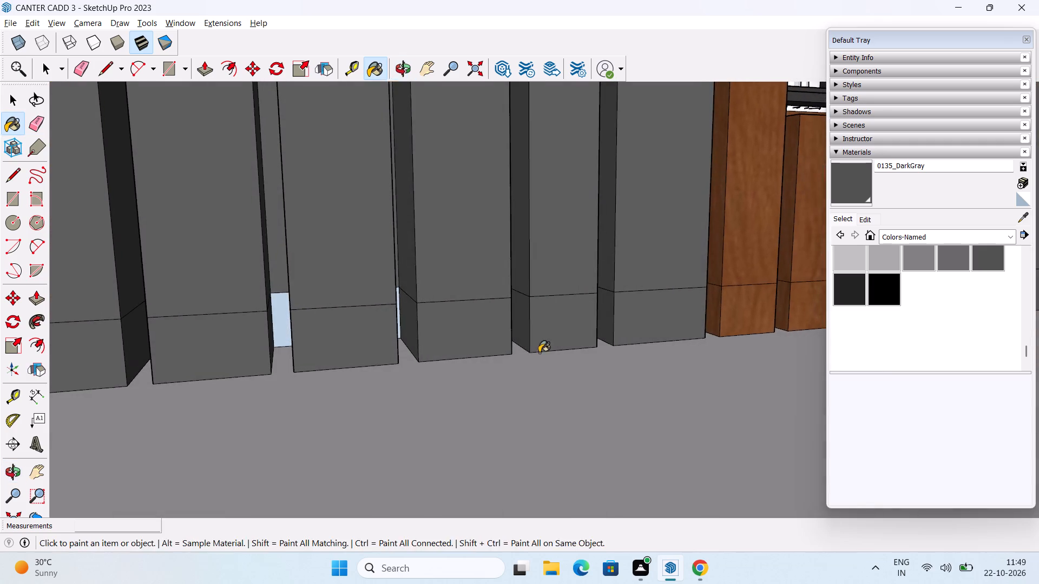
middle_drag(534, 350, 481, 343)
click(491, 289)
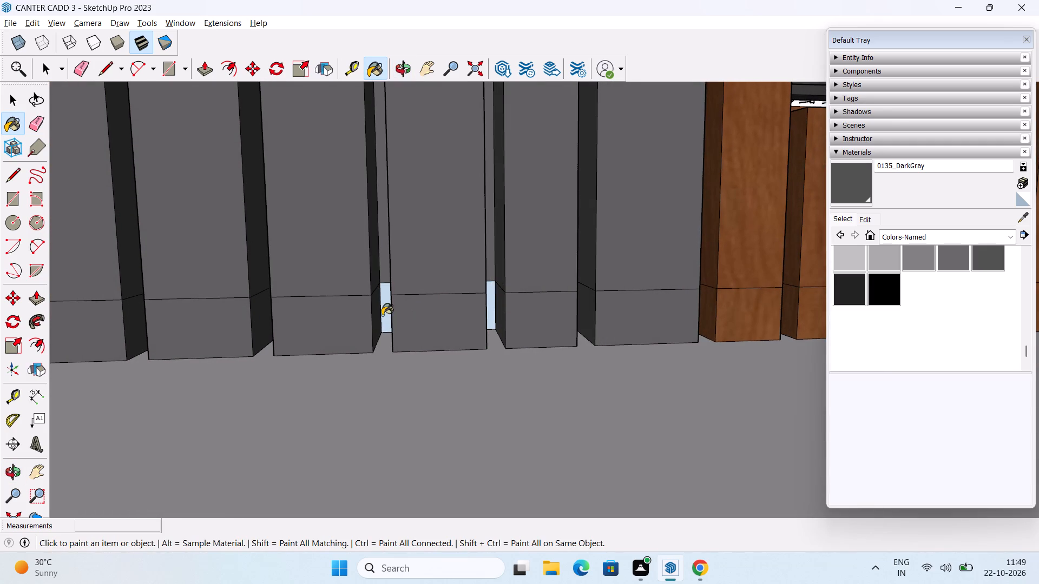
click(382, 297)
middle_drag(297, 326, 367, 357)
click(277, 332)
middle_drag(234, 387, 278, 390)
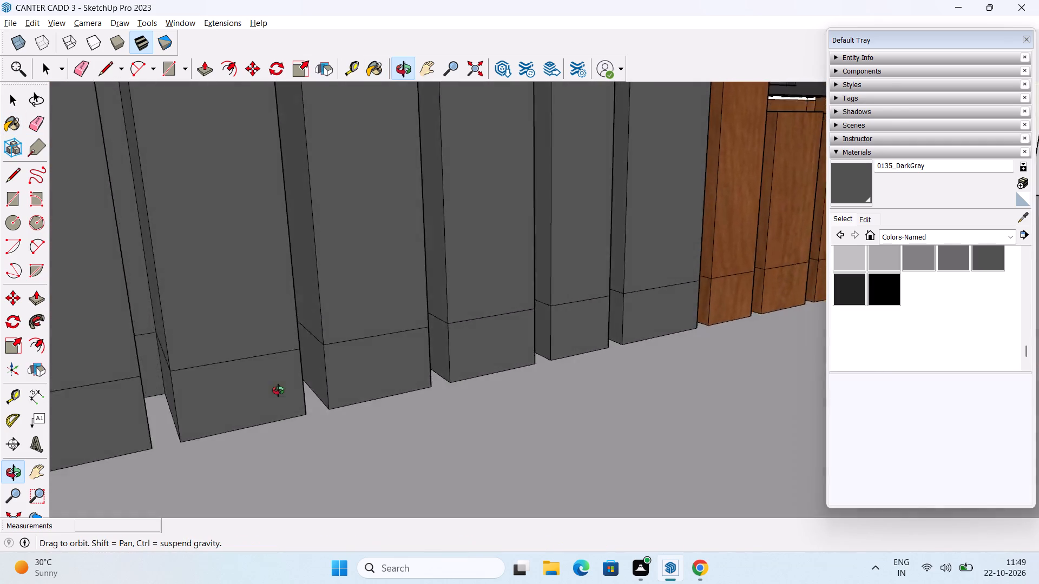
middle_drag(278, 390, 242, 384)
Paint the bare base-strip face in the gap between the wide gray fin and the cream end wall with 0135_DarkGray.
scroll(246, 369, down, 10)
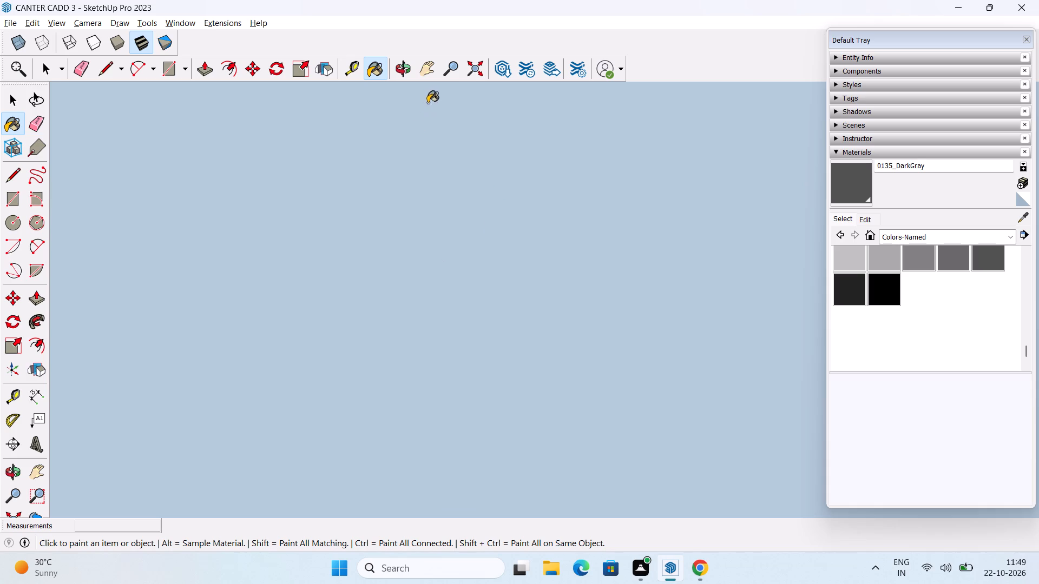
click(472, 73)
middle_drag(615, 284, 576, 369)
scroll(681, 347, up, 4)
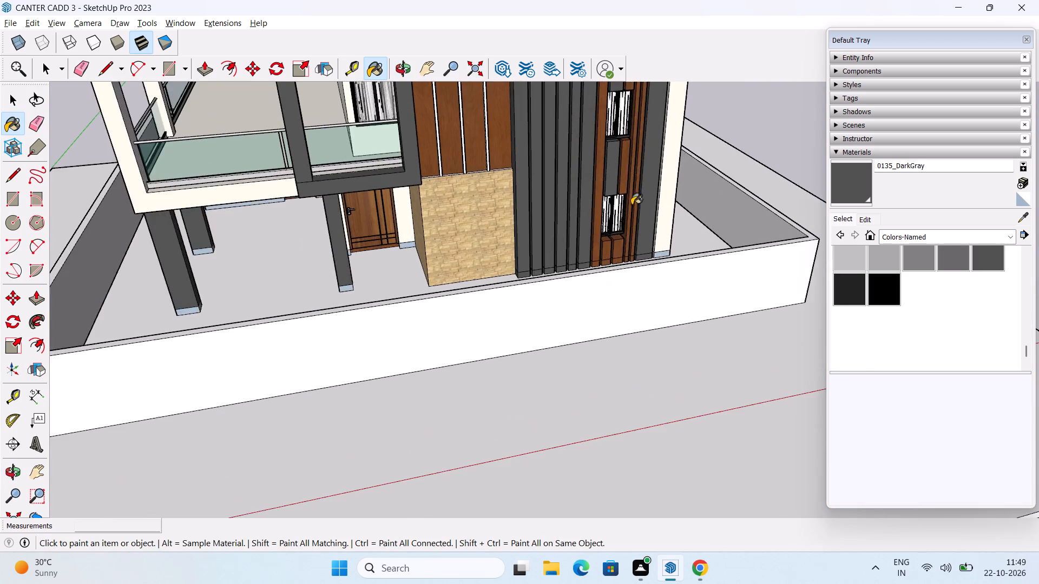
scroll(640, 232, up, 8)
middle_drag(648, 256, 419, 257)
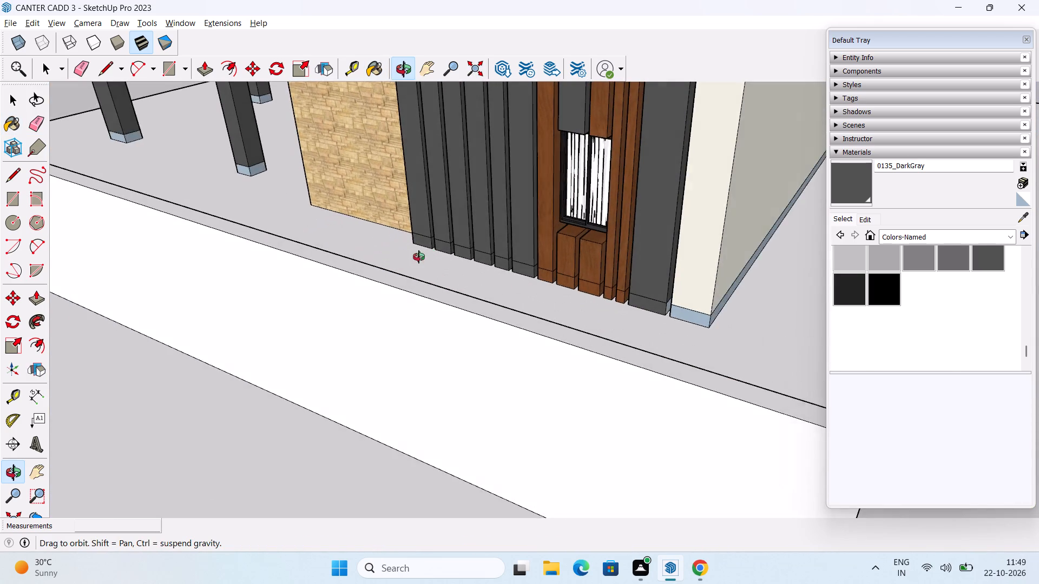
middle_drag(419, 257, 524, 321)
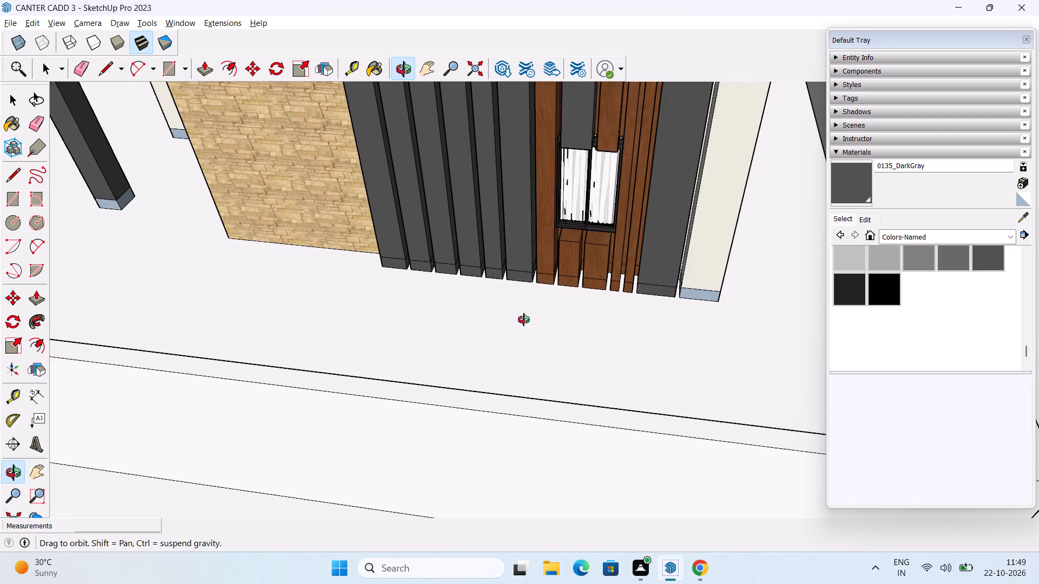
middle_drag(524, 321, 550, 319)
scroll(667, 281, up, 12)
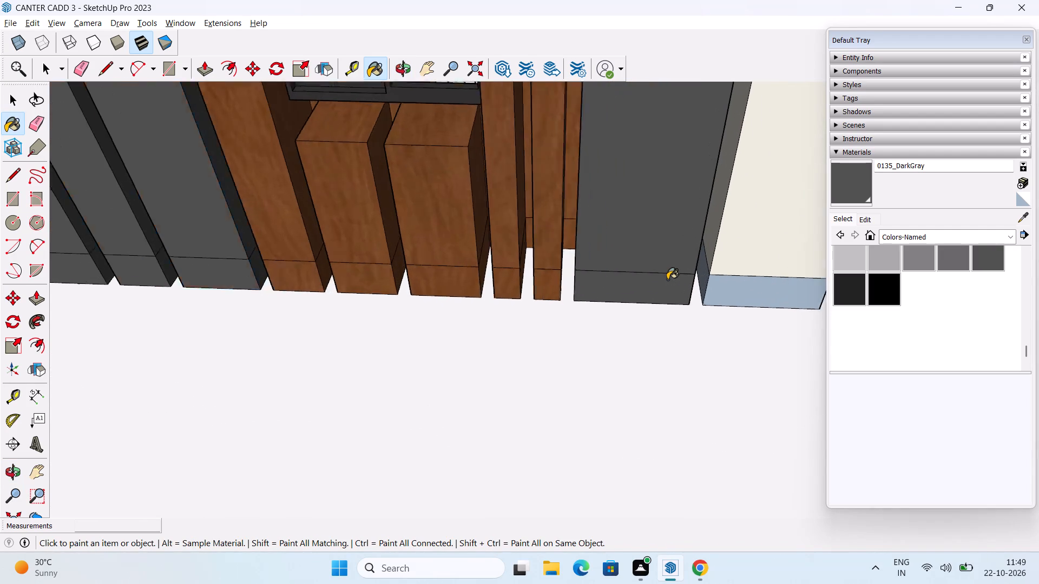
scroll(667, 280, up, 2)
middle_drag(670, 282, 616, 257)
click(718, 241)
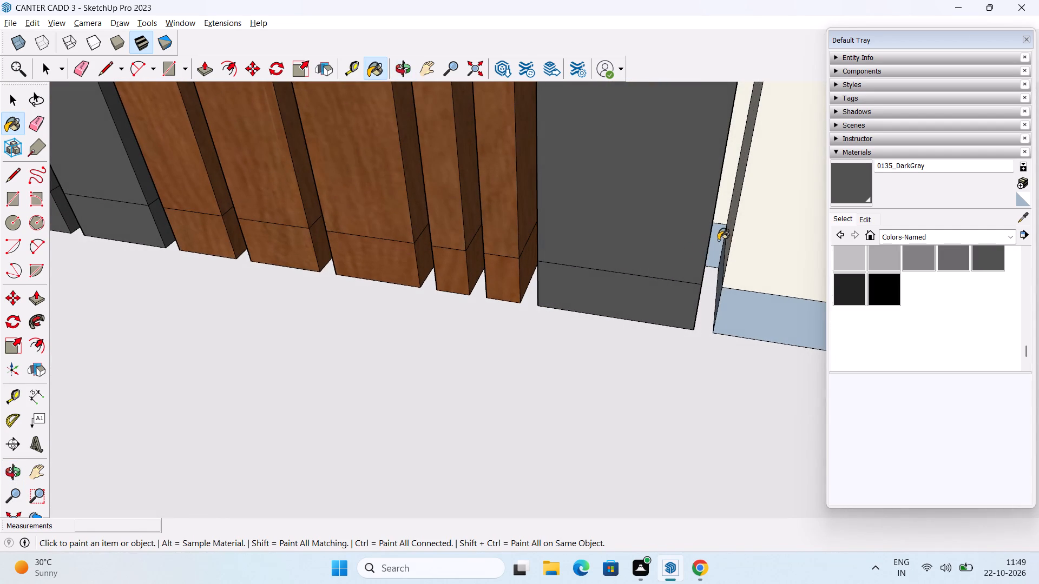
middle_drag(688, 348, 765, 356)
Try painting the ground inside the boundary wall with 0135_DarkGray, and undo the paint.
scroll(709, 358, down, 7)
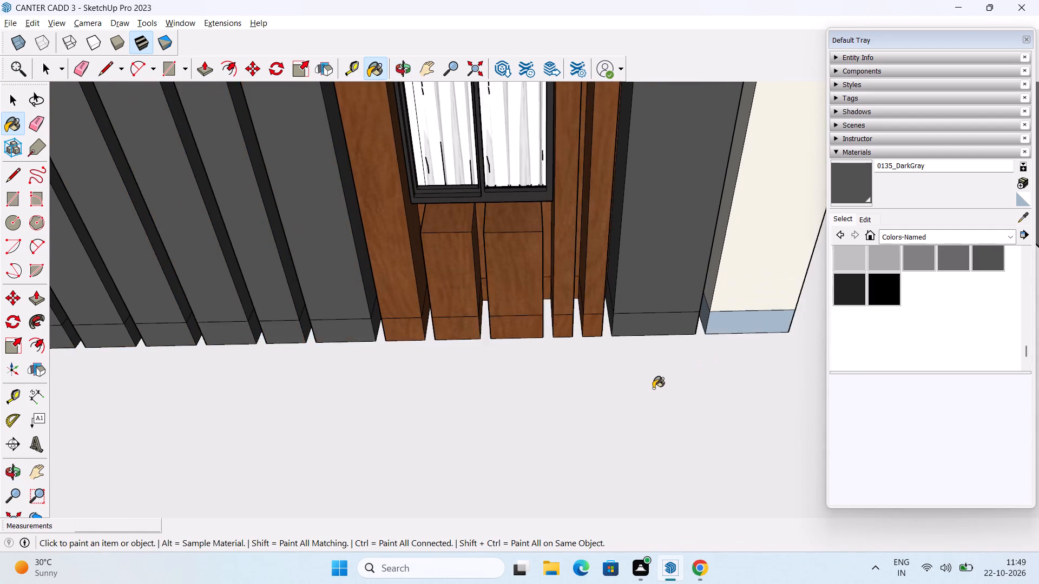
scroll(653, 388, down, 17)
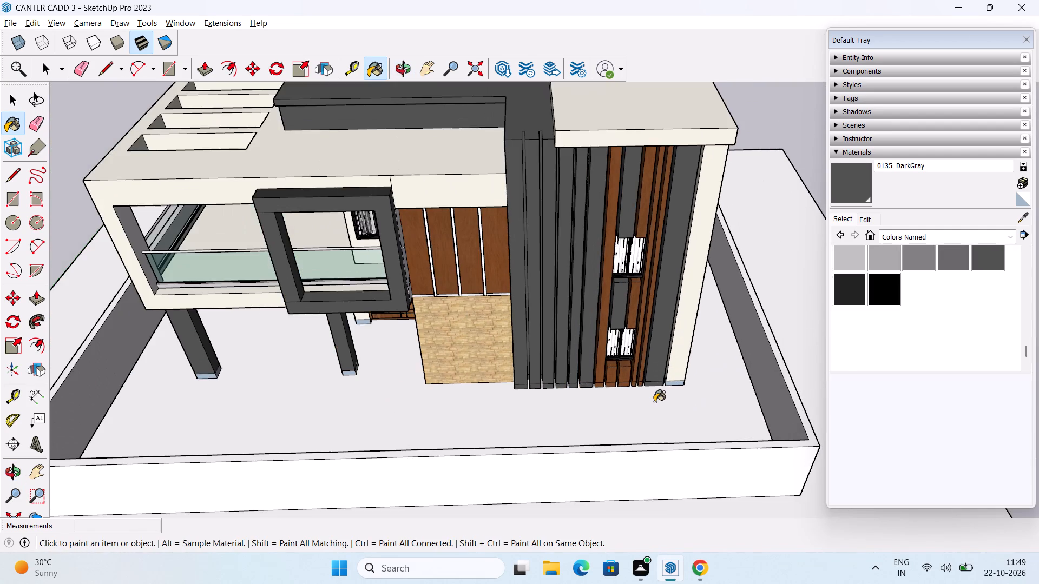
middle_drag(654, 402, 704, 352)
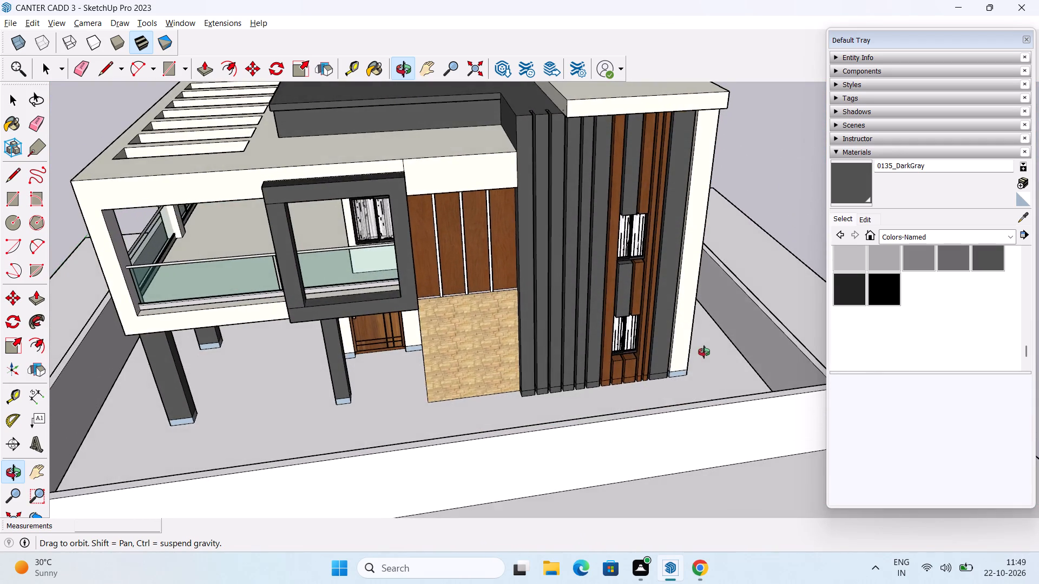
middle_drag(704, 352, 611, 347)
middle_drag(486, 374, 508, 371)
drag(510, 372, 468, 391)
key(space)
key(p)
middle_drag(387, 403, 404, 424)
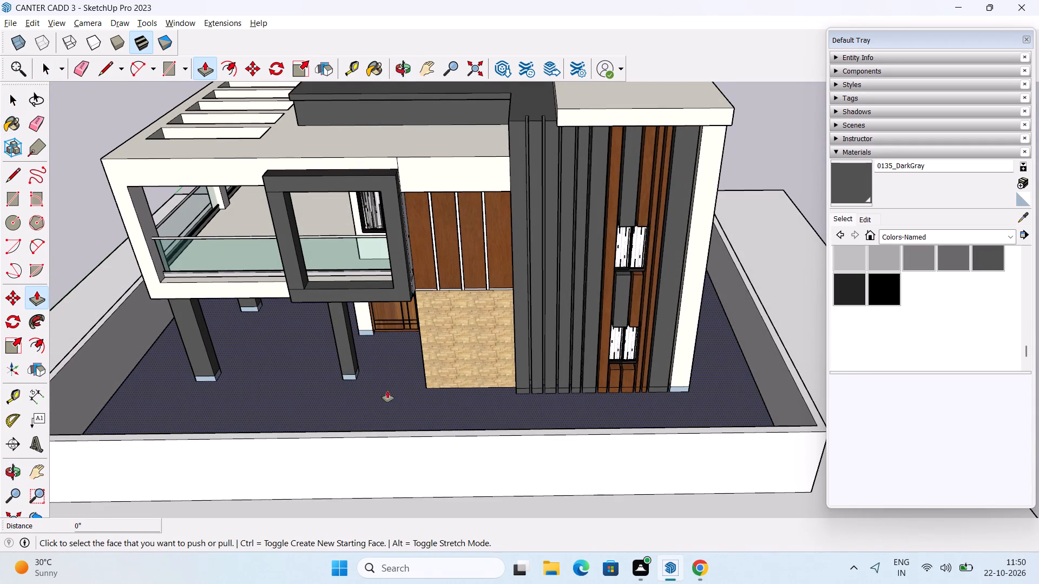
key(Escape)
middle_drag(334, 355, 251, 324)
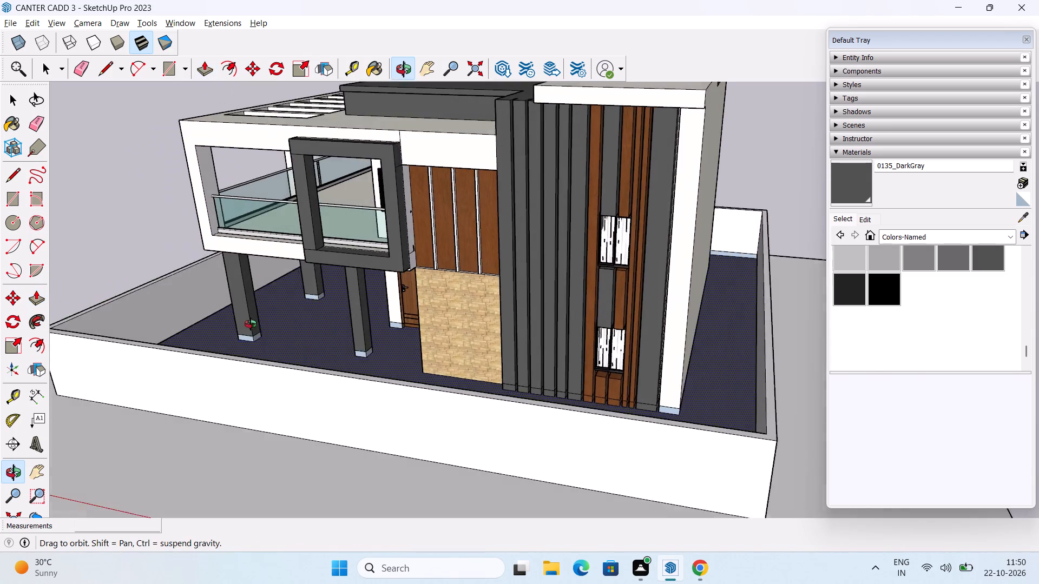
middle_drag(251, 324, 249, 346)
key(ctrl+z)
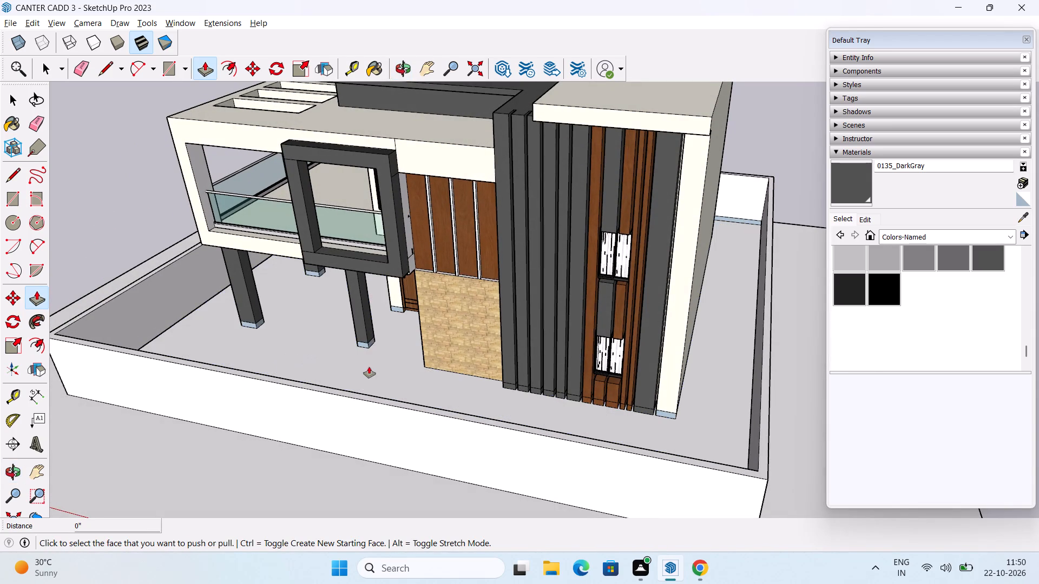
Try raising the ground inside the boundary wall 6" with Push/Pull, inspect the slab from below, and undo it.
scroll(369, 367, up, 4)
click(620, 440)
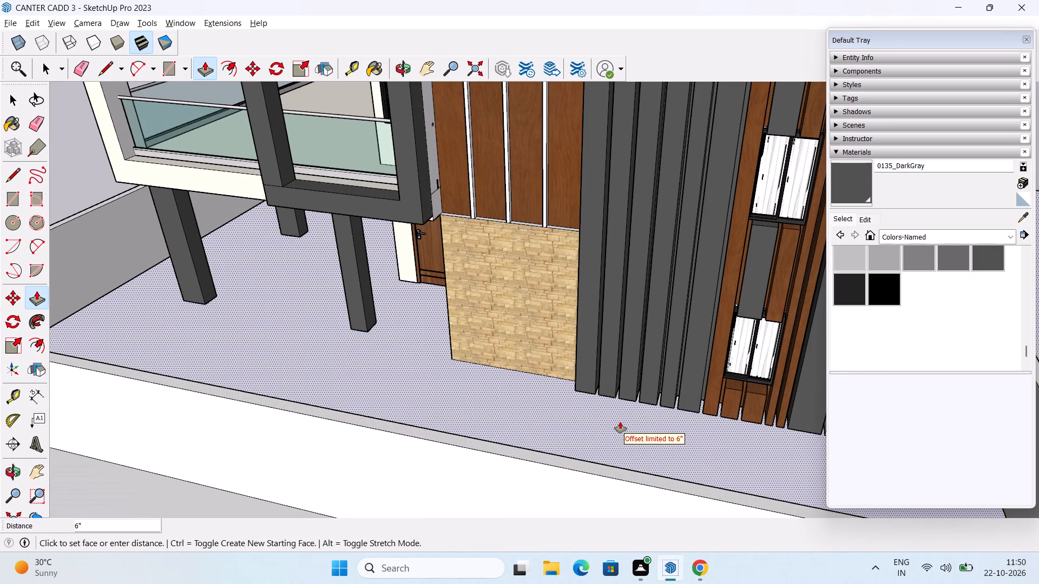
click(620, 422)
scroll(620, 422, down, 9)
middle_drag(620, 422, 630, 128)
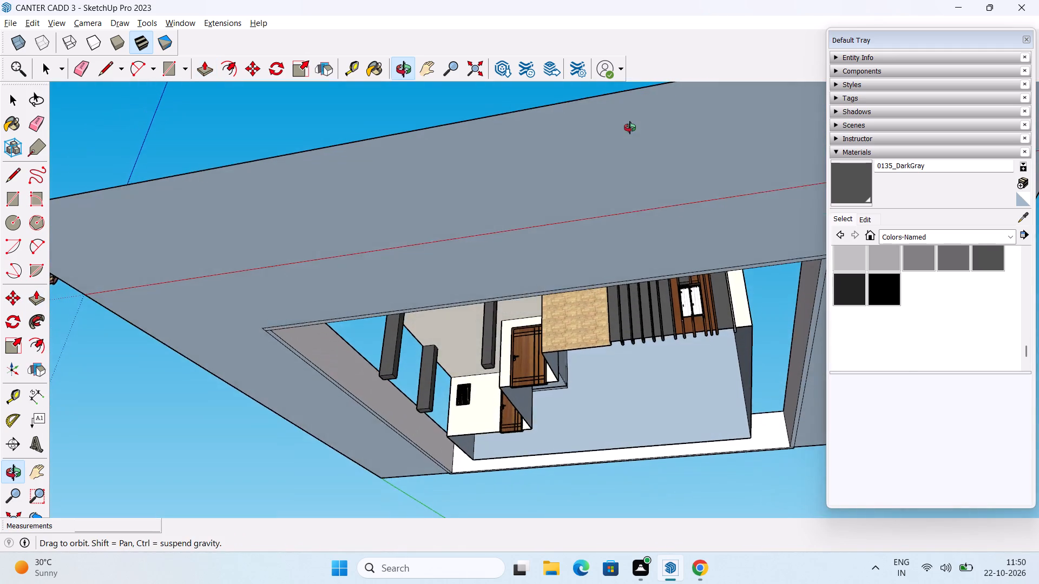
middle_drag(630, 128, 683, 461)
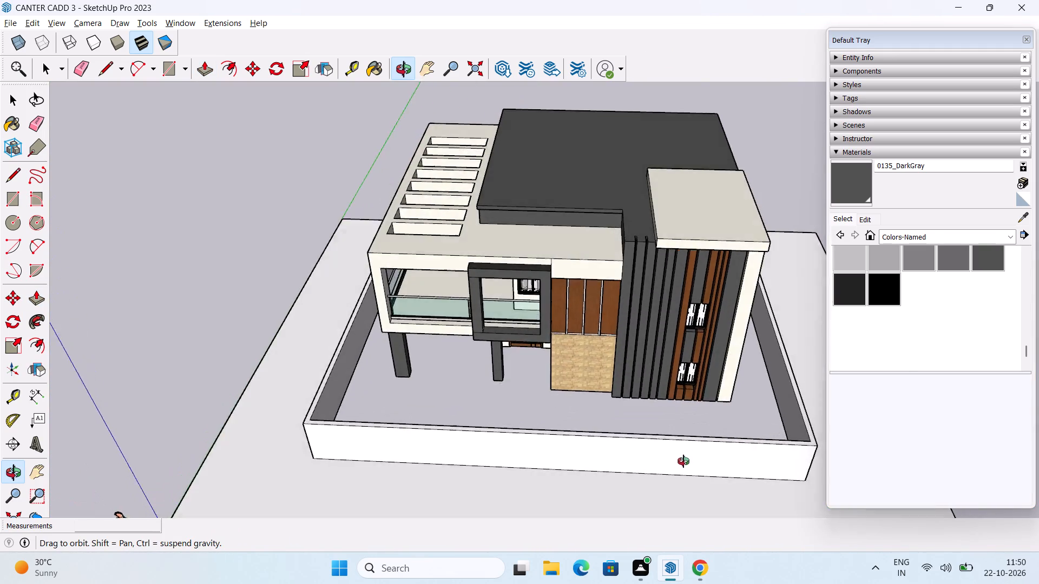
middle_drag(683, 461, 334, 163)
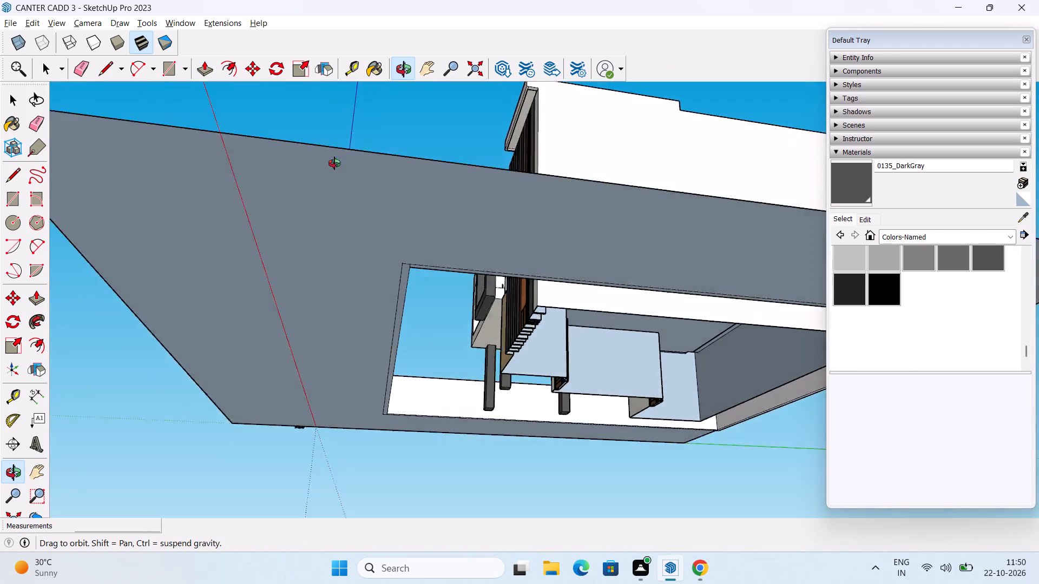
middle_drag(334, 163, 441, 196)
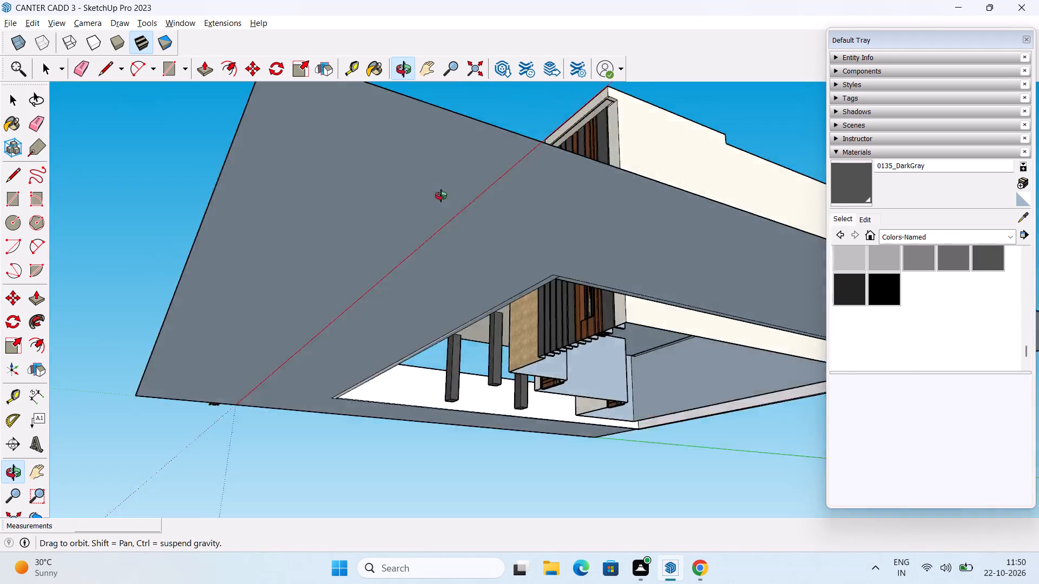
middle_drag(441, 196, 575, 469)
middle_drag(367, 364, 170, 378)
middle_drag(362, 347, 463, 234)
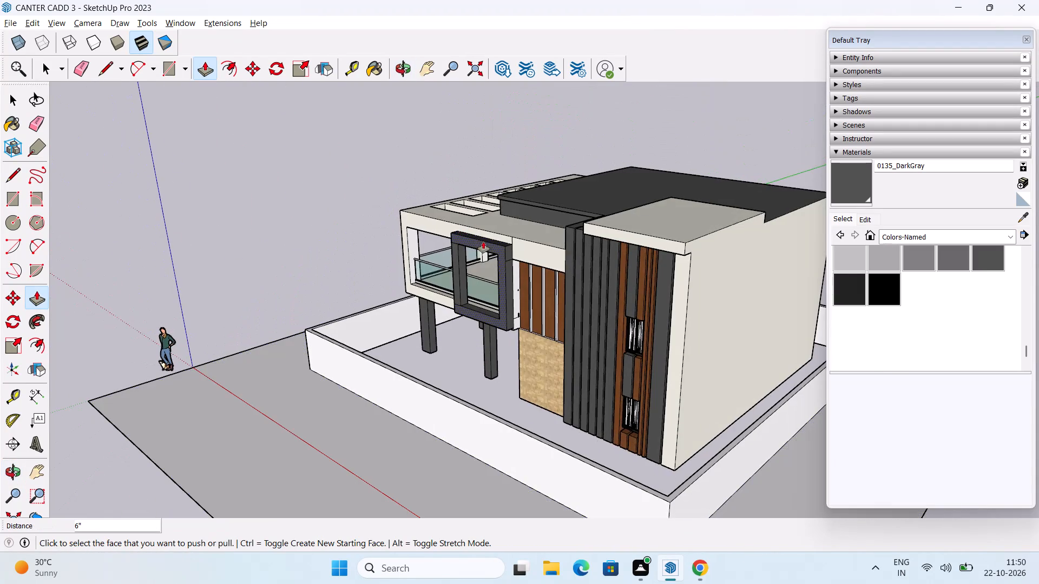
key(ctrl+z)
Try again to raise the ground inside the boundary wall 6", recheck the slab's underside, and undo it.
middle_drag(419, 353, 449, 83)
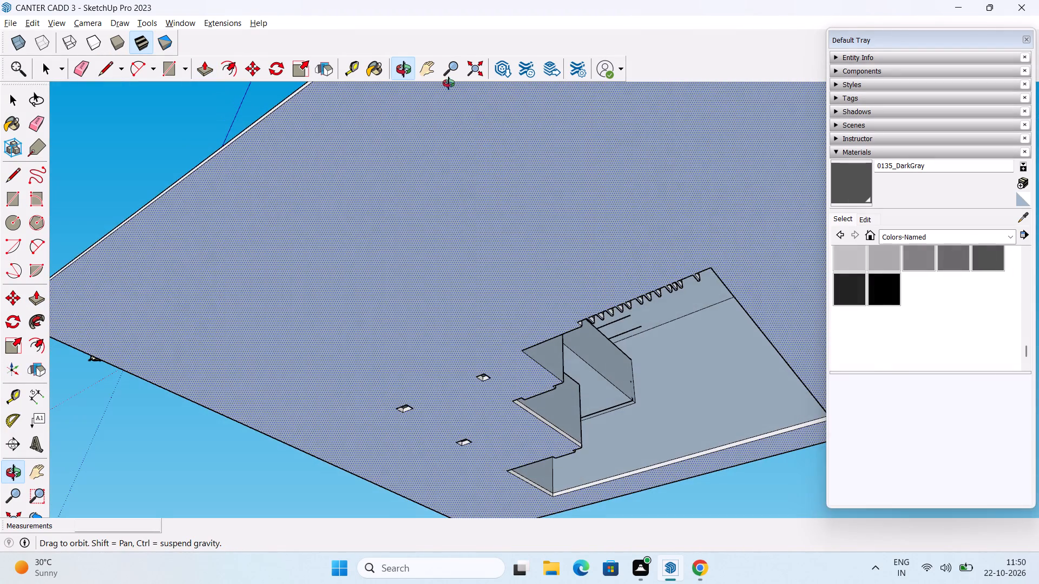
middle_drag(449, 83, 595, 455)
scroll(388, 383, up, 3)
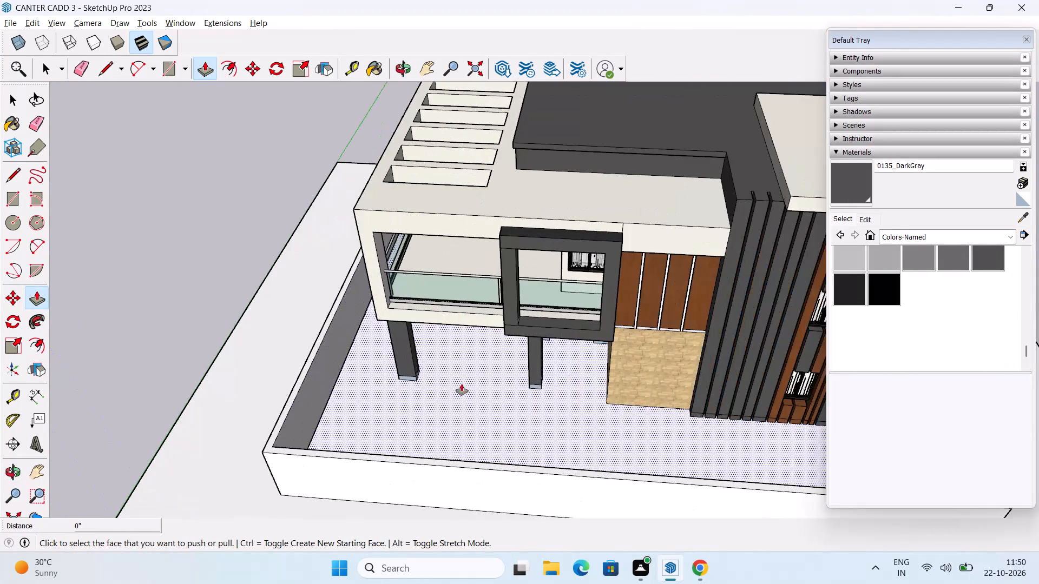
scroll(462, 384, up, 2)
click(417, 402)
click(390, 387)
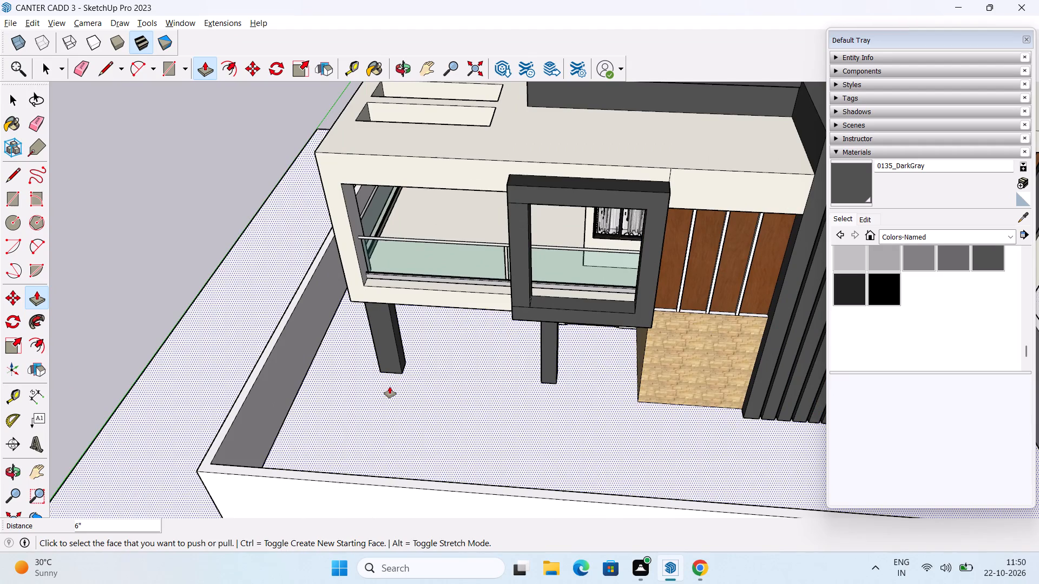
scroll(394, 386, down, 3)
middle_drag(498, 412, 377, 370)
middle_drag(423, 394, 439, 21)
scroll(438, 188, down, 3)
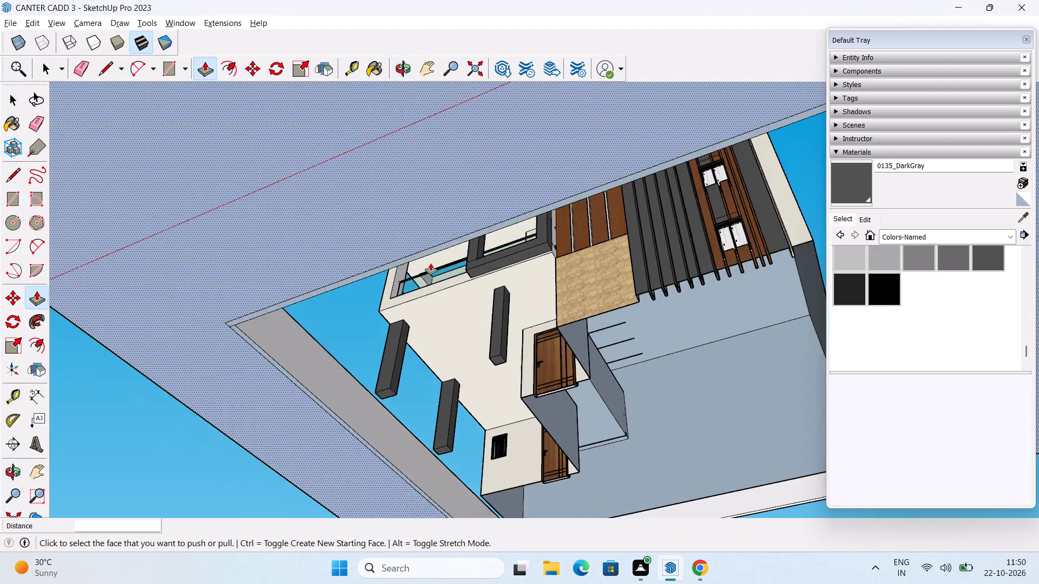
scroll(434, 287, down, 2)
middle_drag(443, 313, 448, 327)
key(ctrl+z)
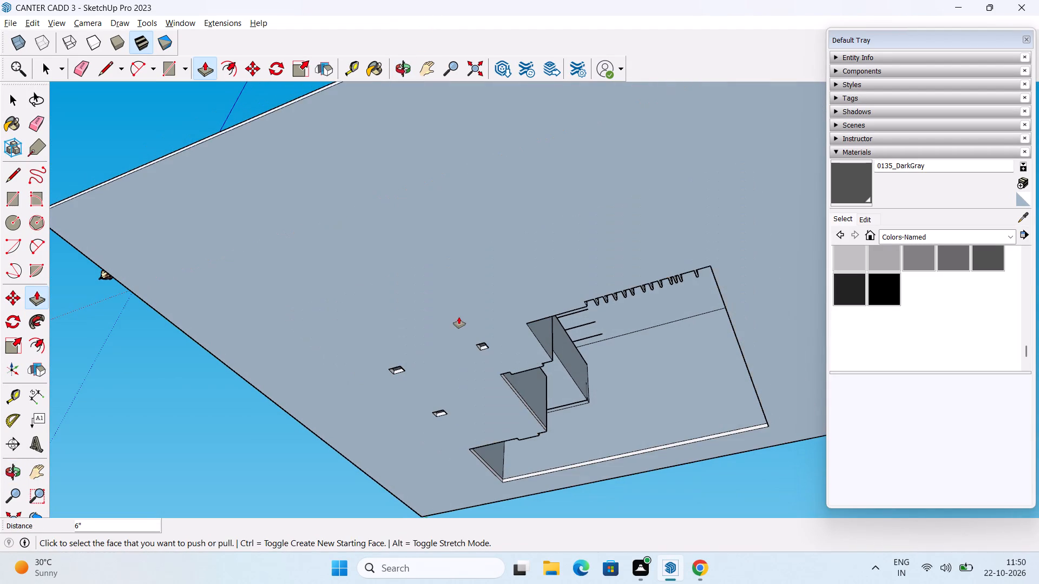
Draw a rectangle of about 37' by 29' 2" on the slab's underside, spanning the open house footprint and the column holes.
scroll(459, 317, down, 3)
middle_drag(459, 317, 491, 408)
middle_drag(444, 333, 486, 466)
middle_drag(438, 363, 470, 479)
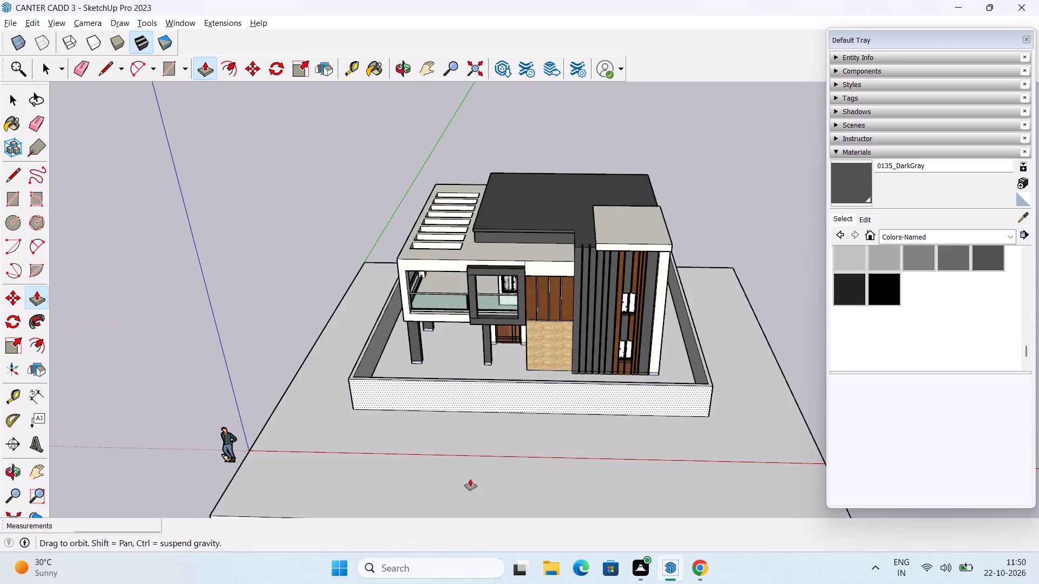
middle_drag(470, 479, 470, 482)
middle_drag(443, 360, 471, 483)
scroll(470, 418, up, 5)
middle_drag(557, 520, 393, 113)
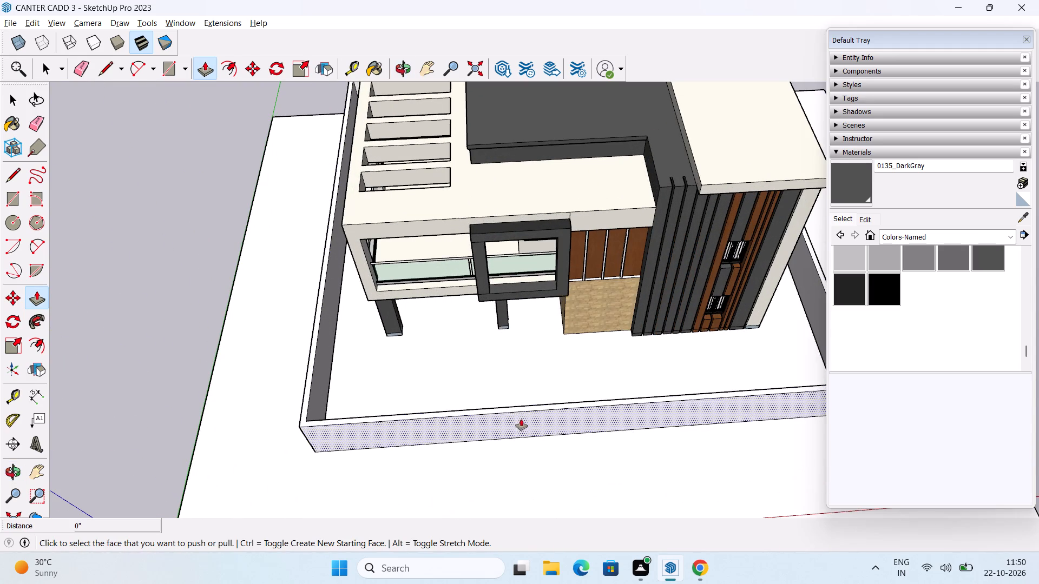
middle_drag(522, 419, 389, 141)
middle_drag(536, 519, 439, 268)
middle_drag(526, 413, 482, 152)
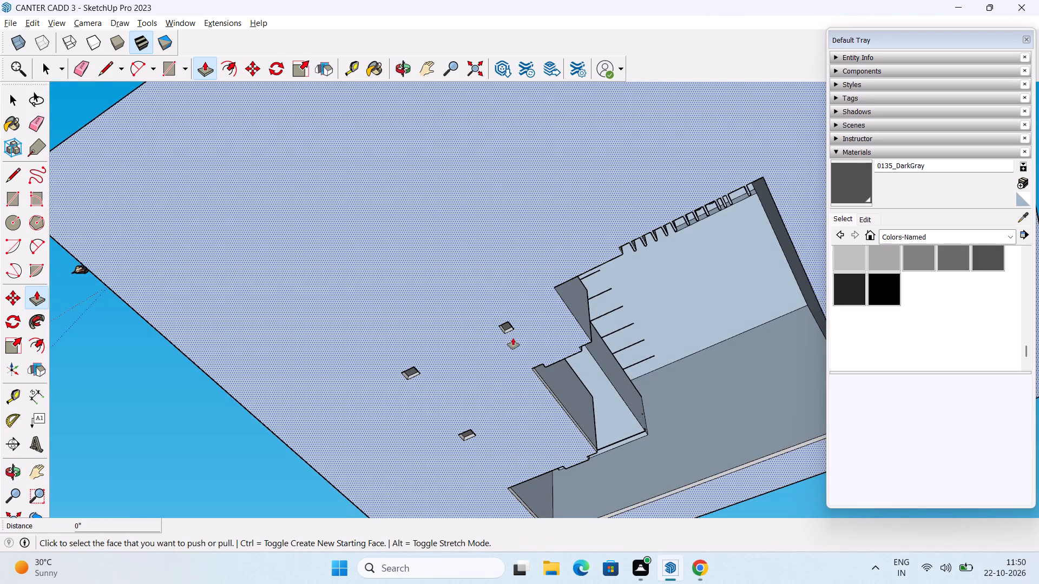
middle_drag(556, 329, 453, 288)
middle_drag(524, 337, 470, 306)
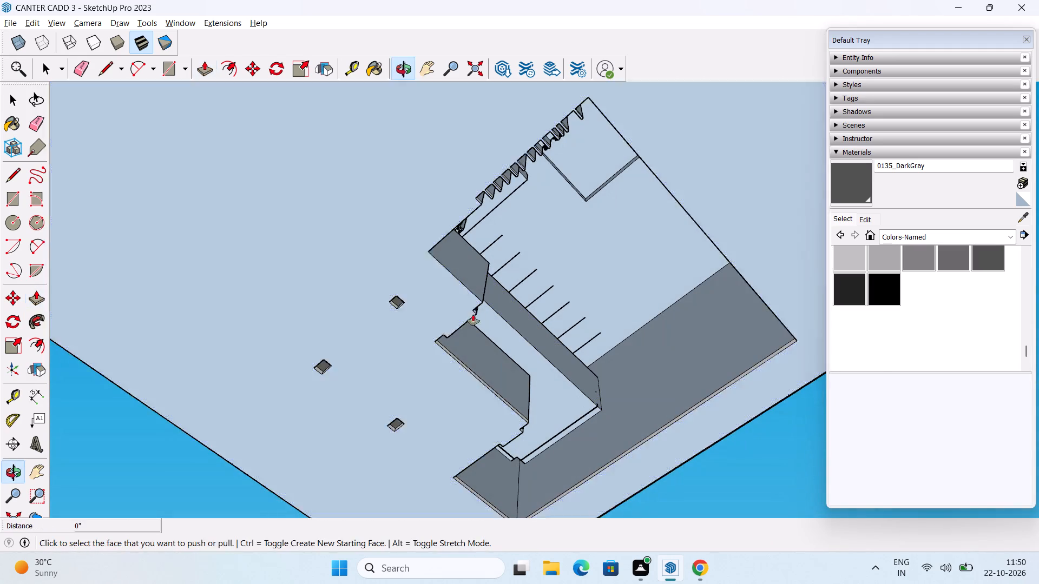
key(space)
click(19, 205)
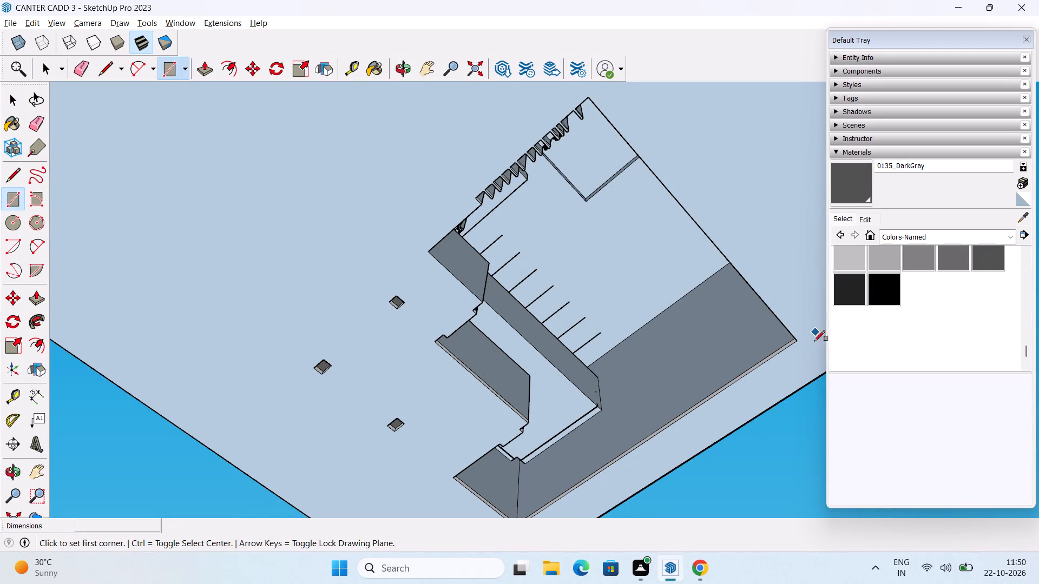
click(798, 343)
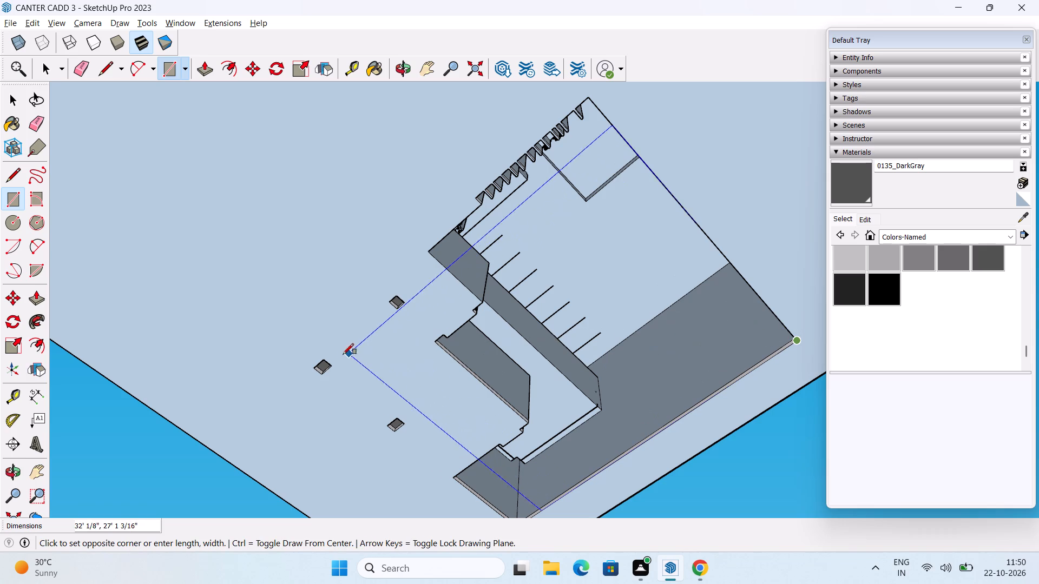
click(313, 367)
scroll(397, 313, down, 4)
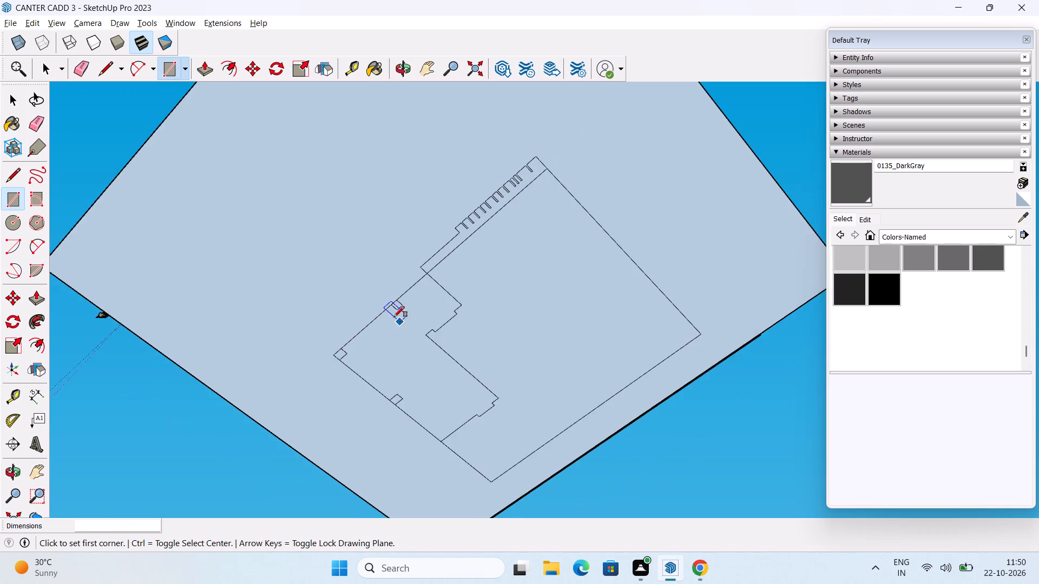
Delete the two blank blue-grey faces filling the ground-floor openings between the columns on the balcony side.
scroll(394, 317, down, 3)
middle_drag(390, 309, 600, 489)
middle_drag(497, 381, 562, 514)
middle_drag(450, 353, 541, 547)
middle_drag(490, 414, 493, 446)
scroll(487, 429, up, 1)
middle_drag(392, 426, 596, 328)
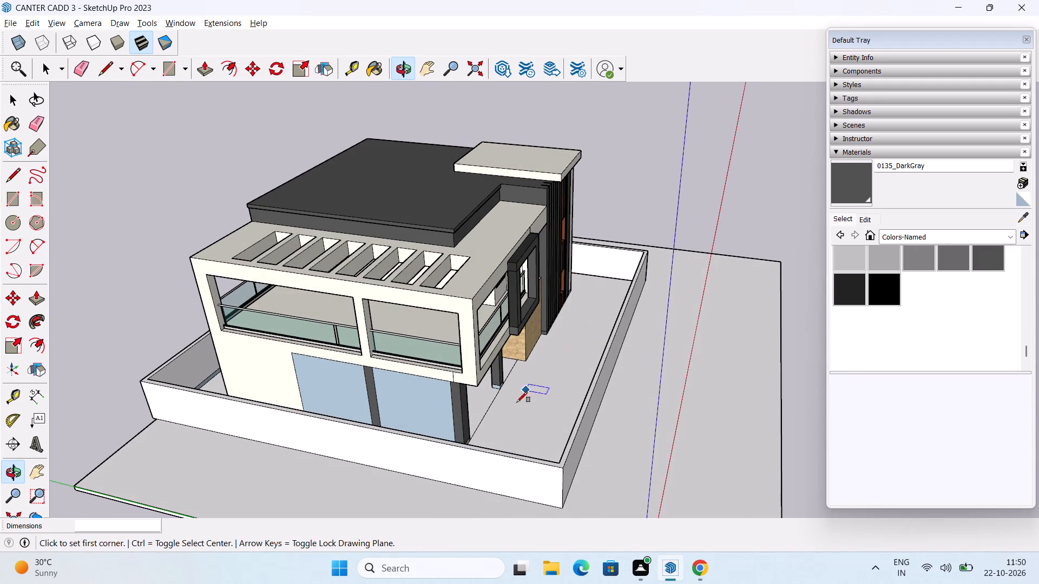
key(space)
scroll(442, 411, up, 3)
middle_drag(530, 412, 451, 341)
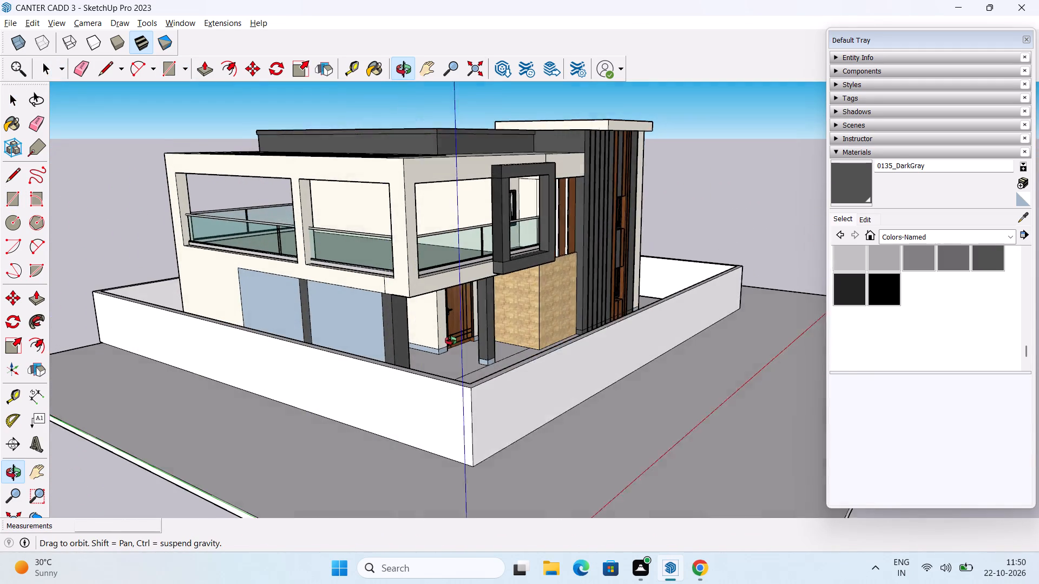
middle_drag(451, 341, 452, 341)
click(367, 326)
key(Delete)
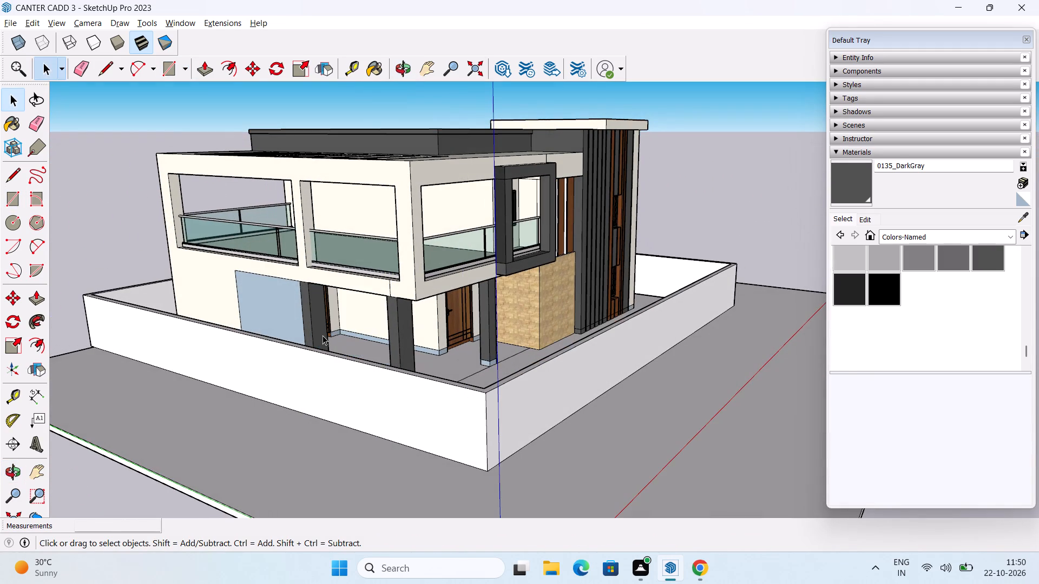
click(278, 299)
key(Delete)
Examine the ground slab's underside, then the house and walled ground from the front and above.
scroll(287, 301, down, 3)
middle_drag(397, 347, 177, 194)
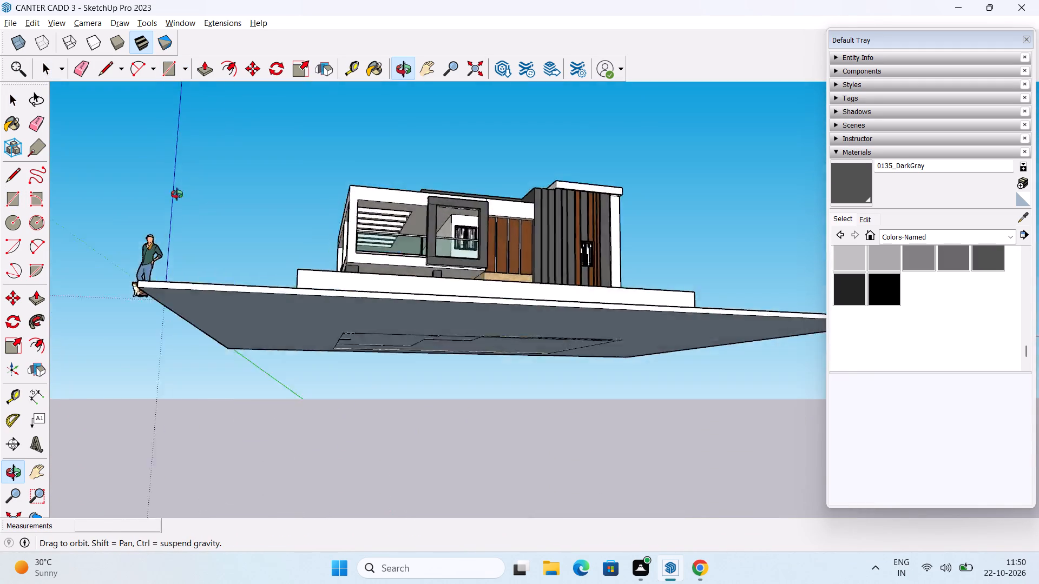
middle_drag(177, 194, 301, 446)
middle_drag(467, 375, 336, 429)
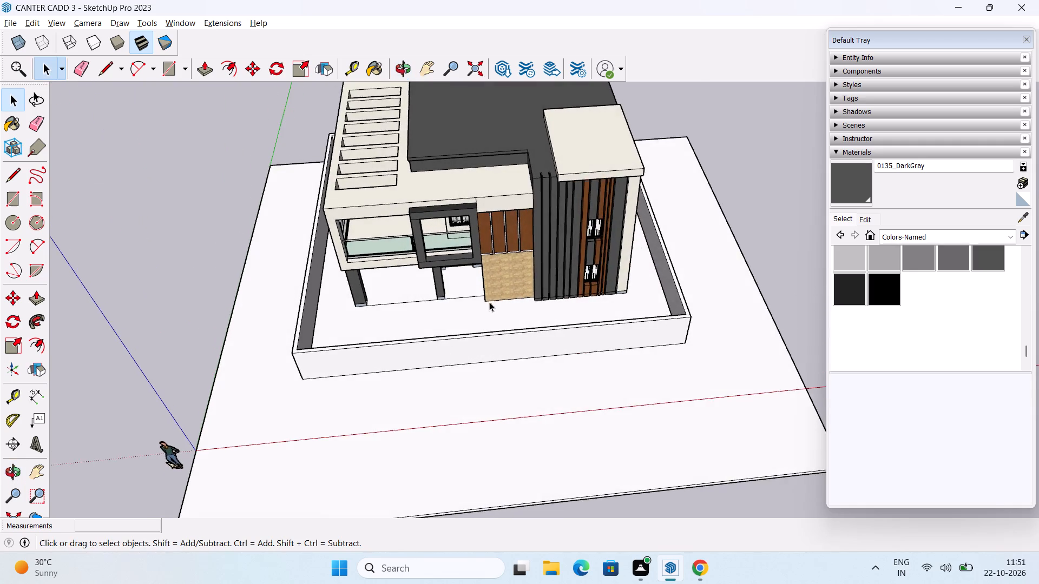
scroll(490, 299, up, 6)
middle_drag(459, 361, 408, 342)
scroll(413, 337, down, 2)
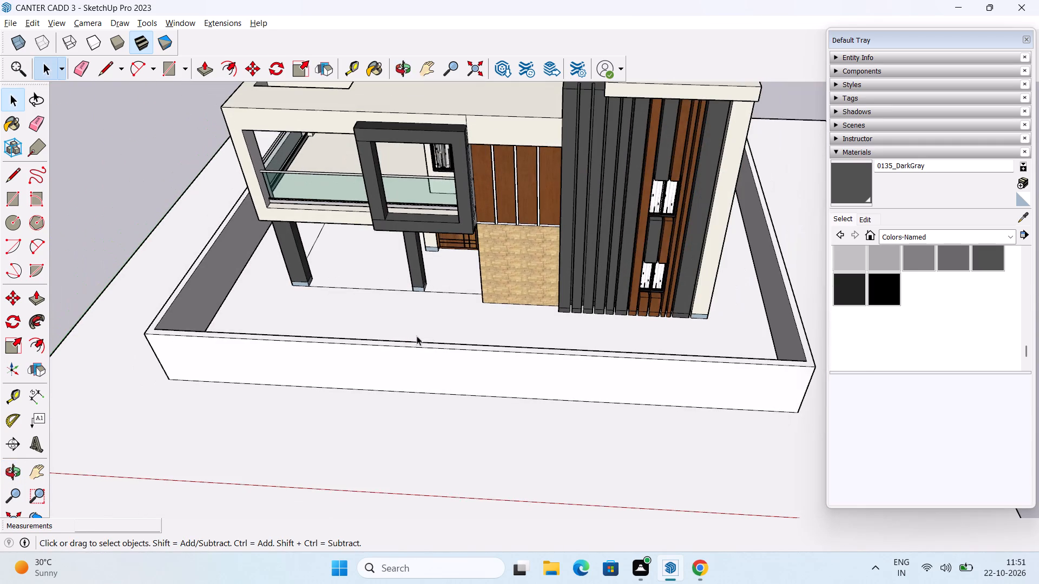
shift+middle_drag(440, 334, 359, 357)
scroll(396, 363, down, 3)
middle_drag(400, 370, 422, 319)
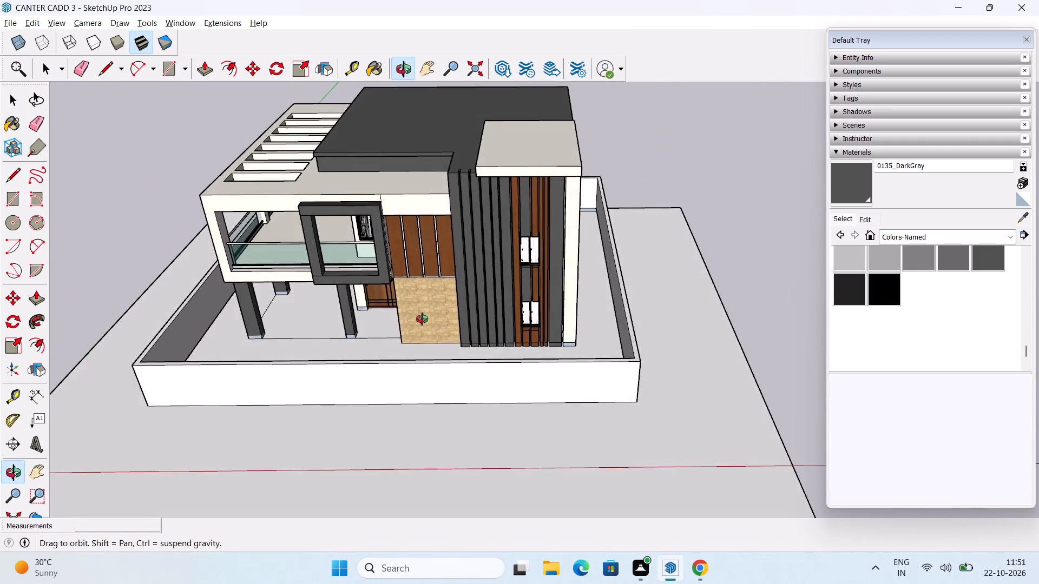
middle_drag(422, 319, 548, 417)
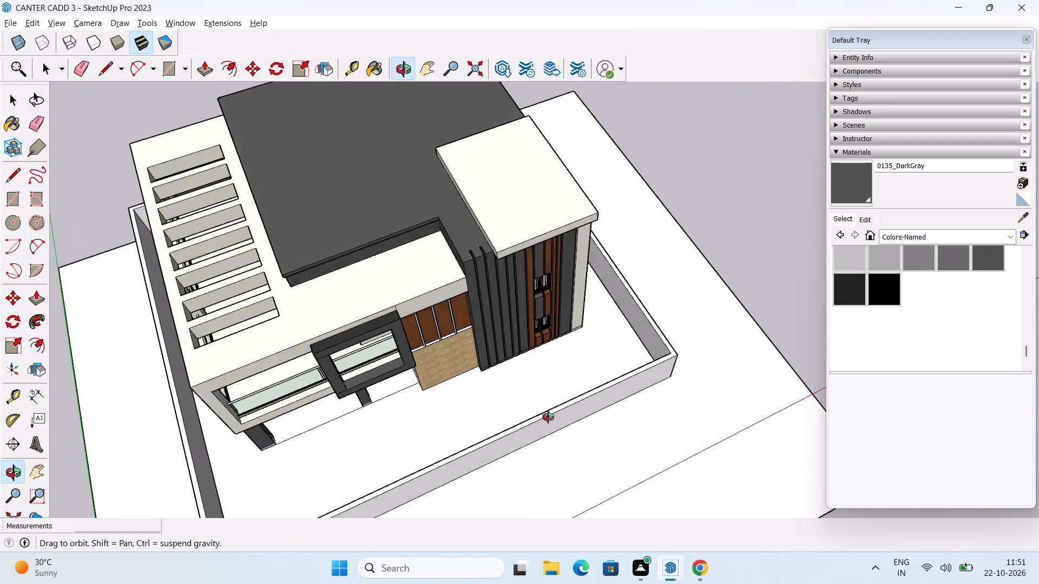
middle_drag(548, 417, 492, 348)
Paint the front and inner-side base strips of the column beneath the projecting balcony frame with 0135_DarkGray.
scroll(382, 380, up, 4)
middle_drag(387, 393, 353, 356)
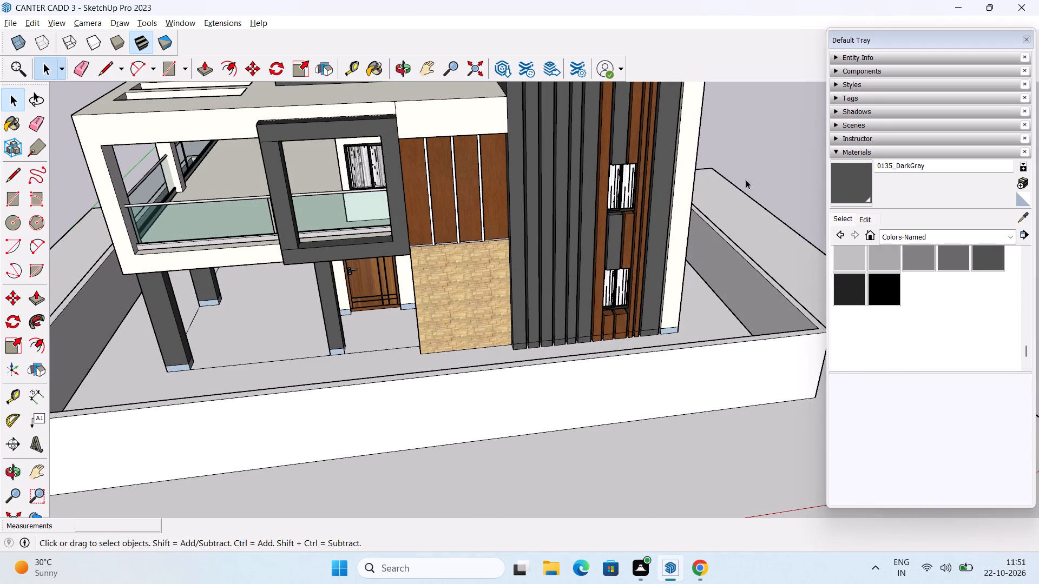
click(872, 184)
scroll(490, 342, up, 2)
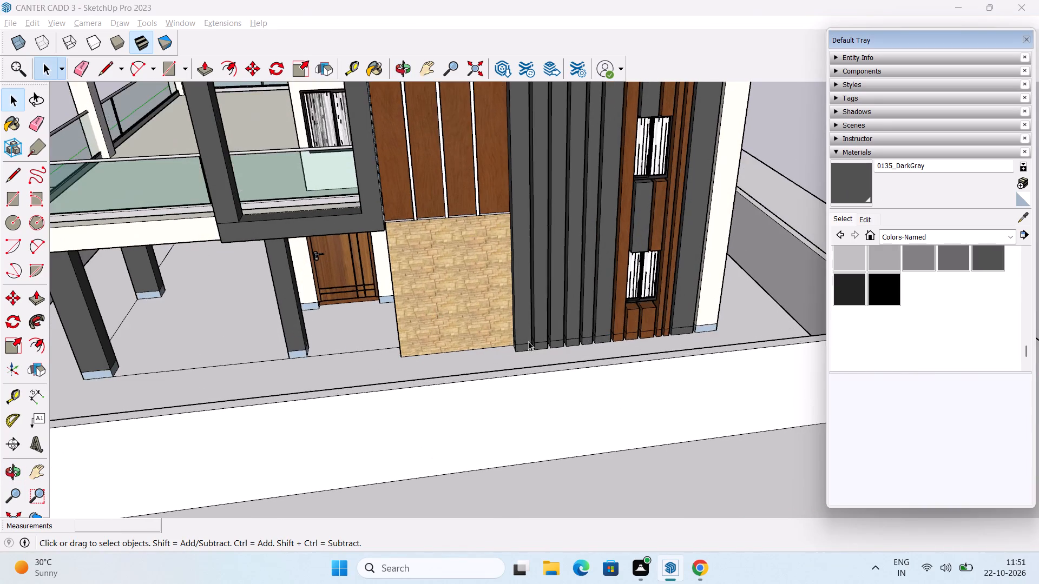
scroll(416, 336, up, 2)
click(860, 180)
middle_click(269, 354)
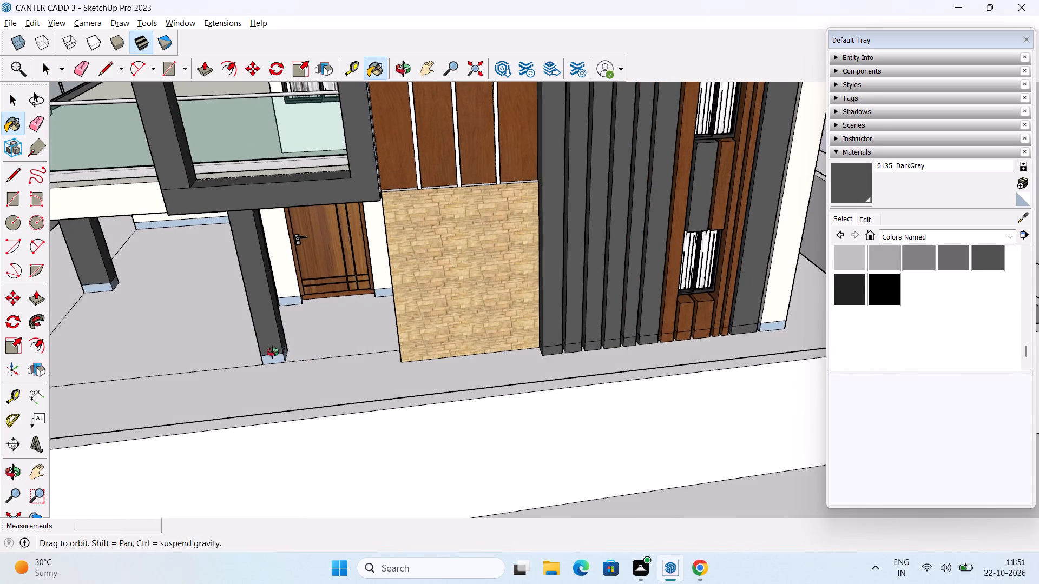
click(277, 360)
scroll(277, 360, up, 5)
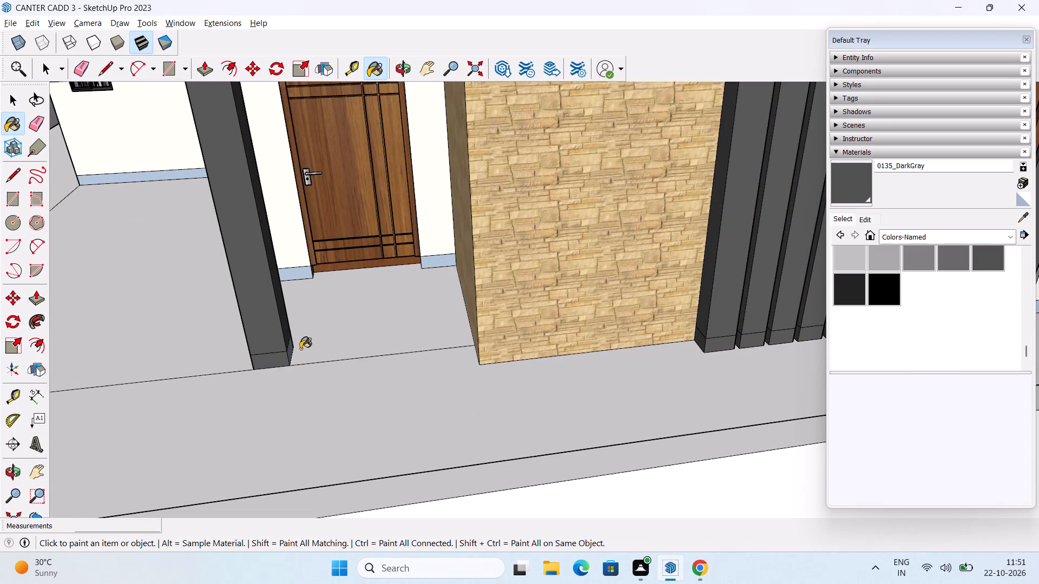
click(291, 348)
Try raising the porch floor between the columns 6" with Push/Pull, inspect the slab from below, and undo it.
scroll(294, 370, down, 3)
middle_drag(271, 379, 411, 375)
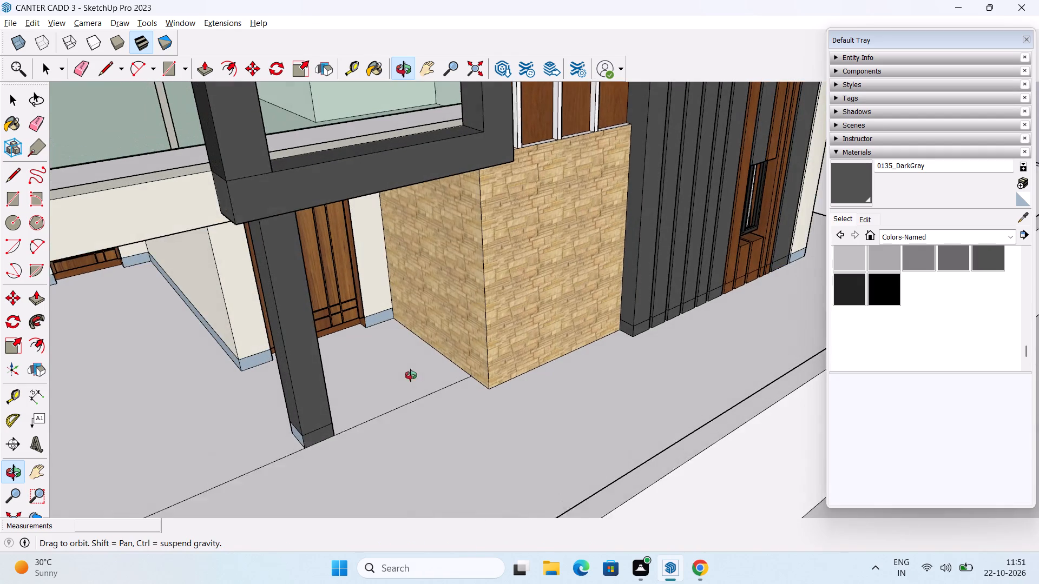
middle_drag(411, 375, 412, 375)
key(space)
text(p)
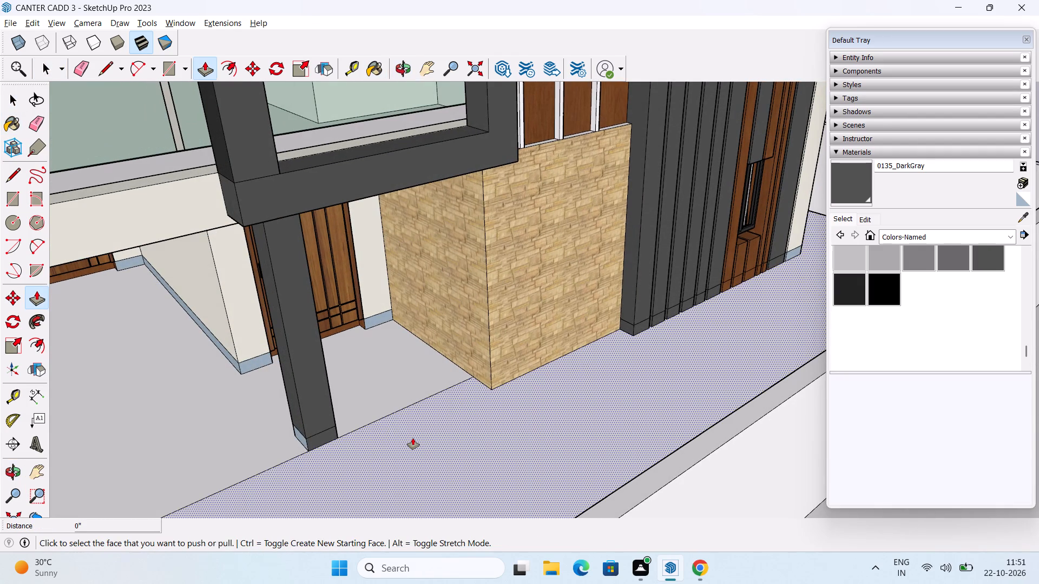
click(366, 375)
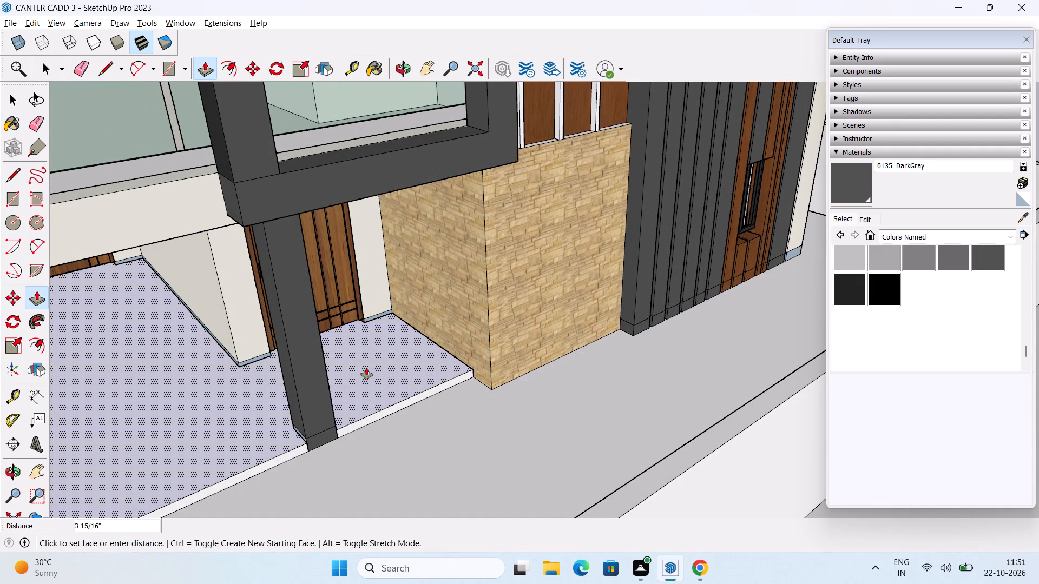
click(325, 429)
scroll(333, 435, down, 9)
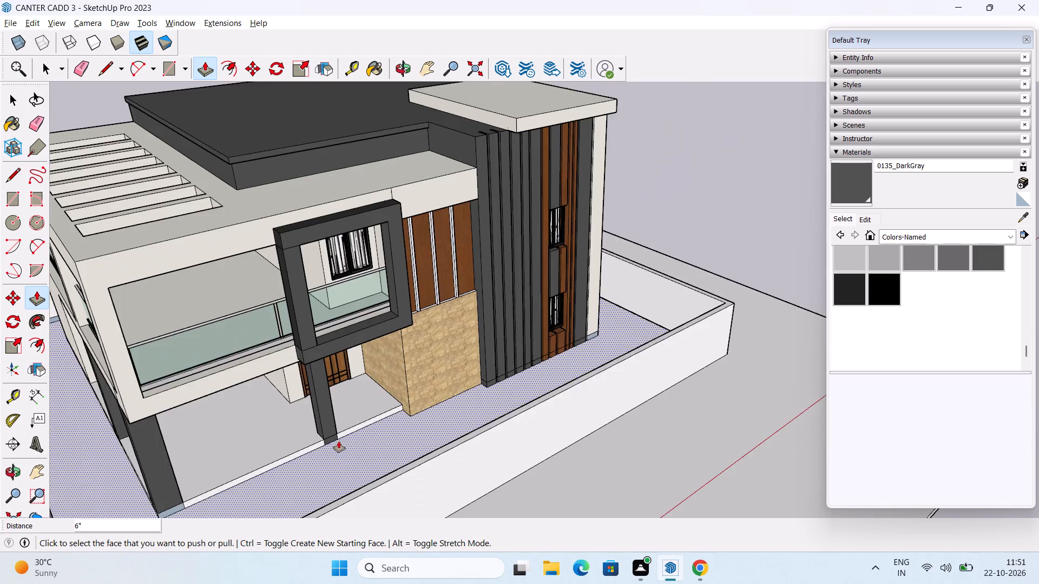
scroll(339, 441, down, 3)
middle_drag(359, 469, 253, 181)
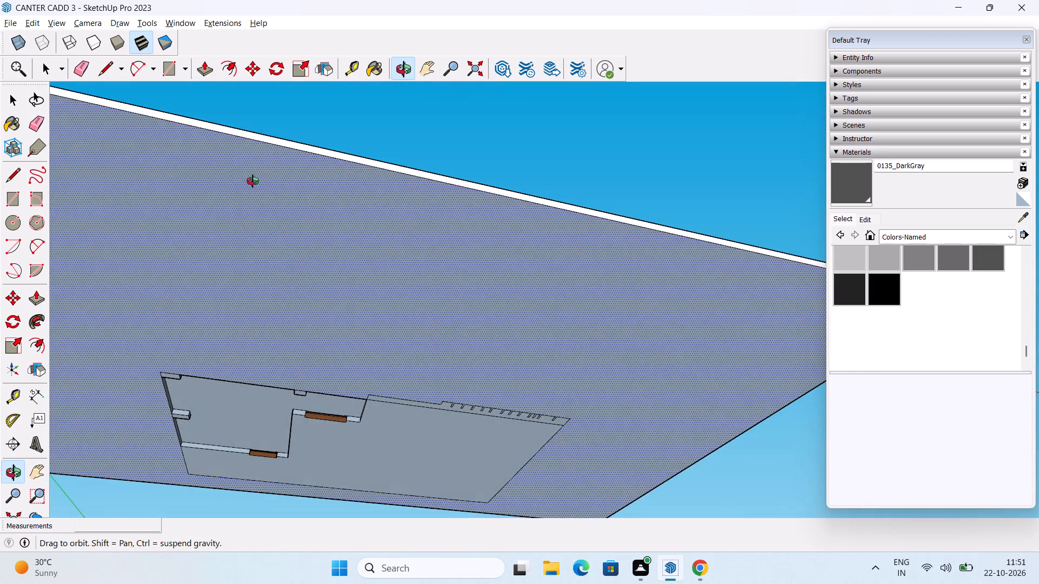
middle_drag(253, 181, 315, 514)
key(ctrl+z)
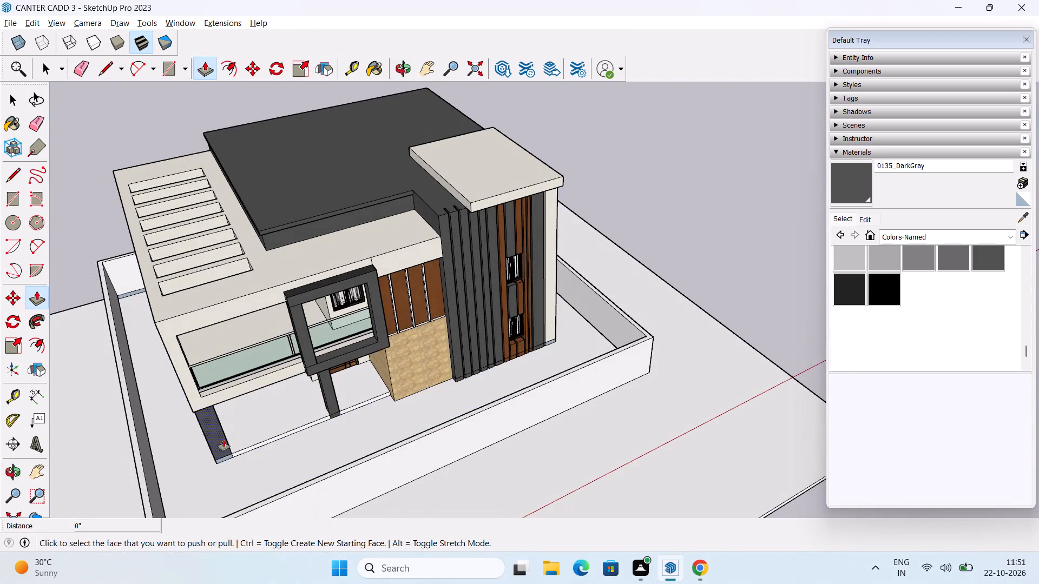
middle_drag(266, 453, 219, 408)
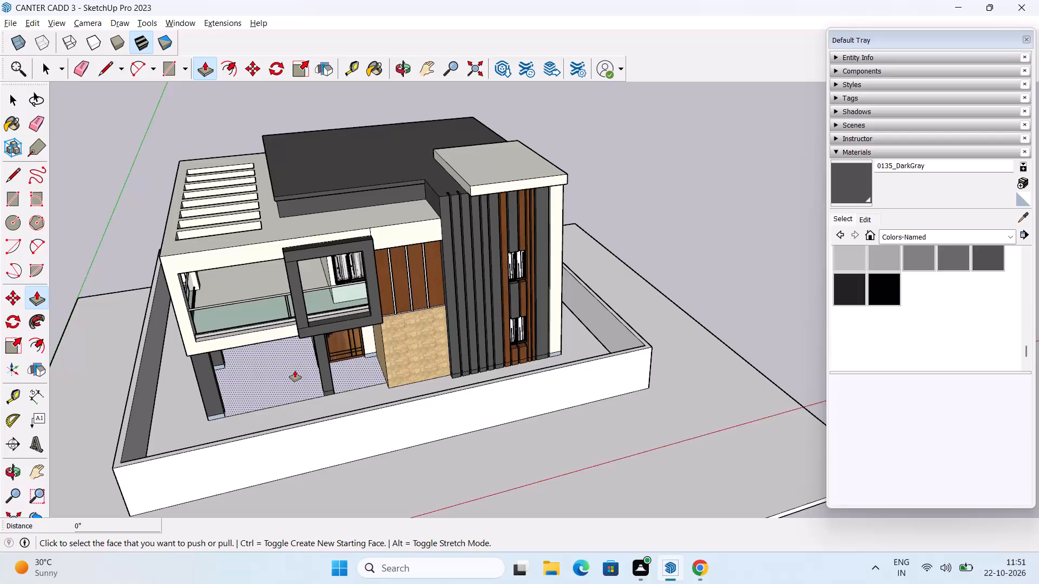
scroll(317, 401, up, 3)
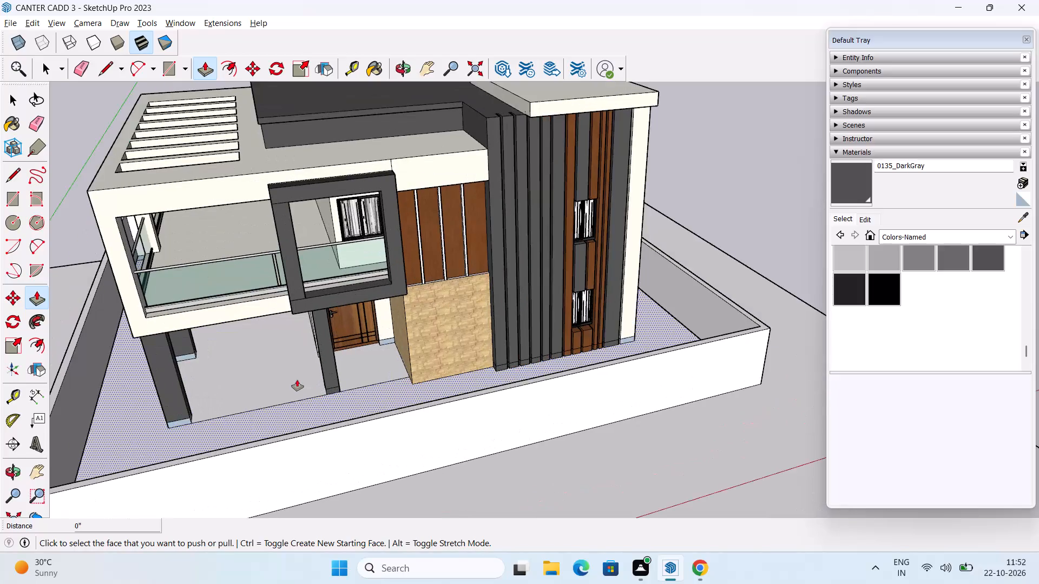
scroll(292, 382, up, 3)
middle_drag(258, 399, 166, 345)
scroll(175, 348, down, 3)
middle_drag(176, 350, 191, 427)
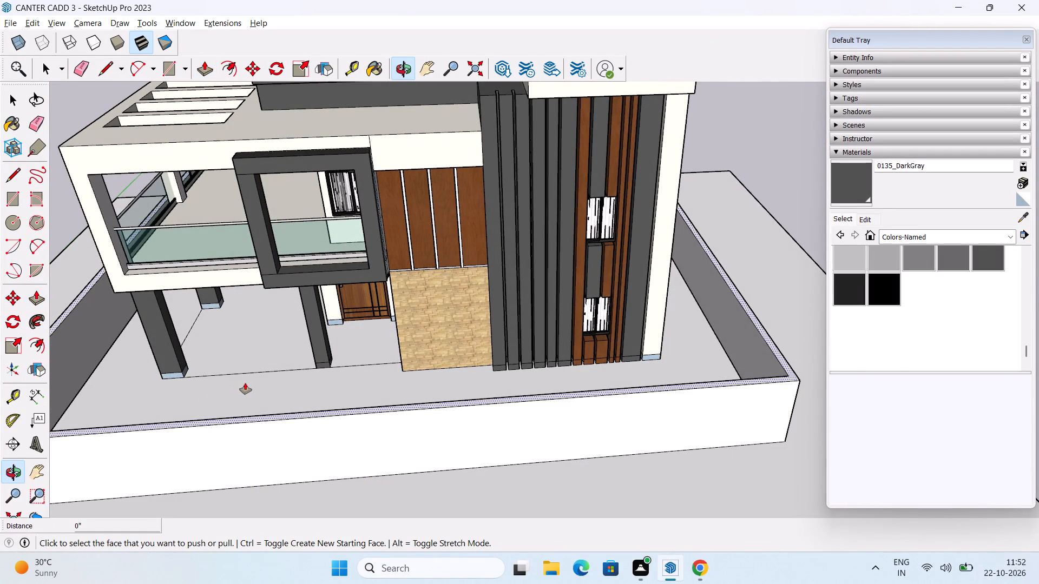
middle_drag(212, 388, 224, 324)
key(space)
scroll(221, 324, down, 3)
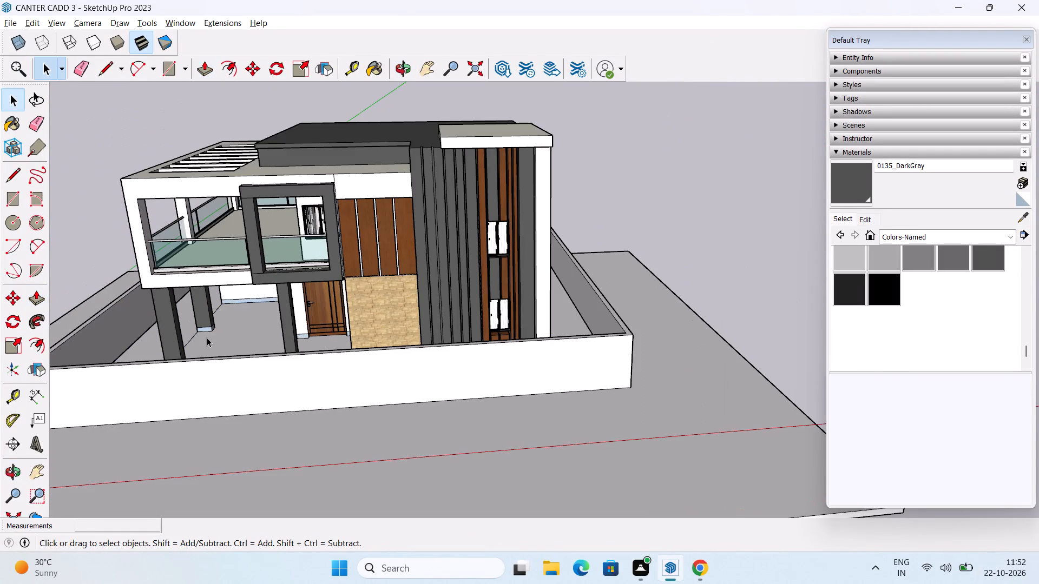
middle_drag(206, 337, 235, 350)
Paint the bare base strips of the front corner column and the outer side of the balcony-frame column with 0135_DarkGray.
click(856, 186)
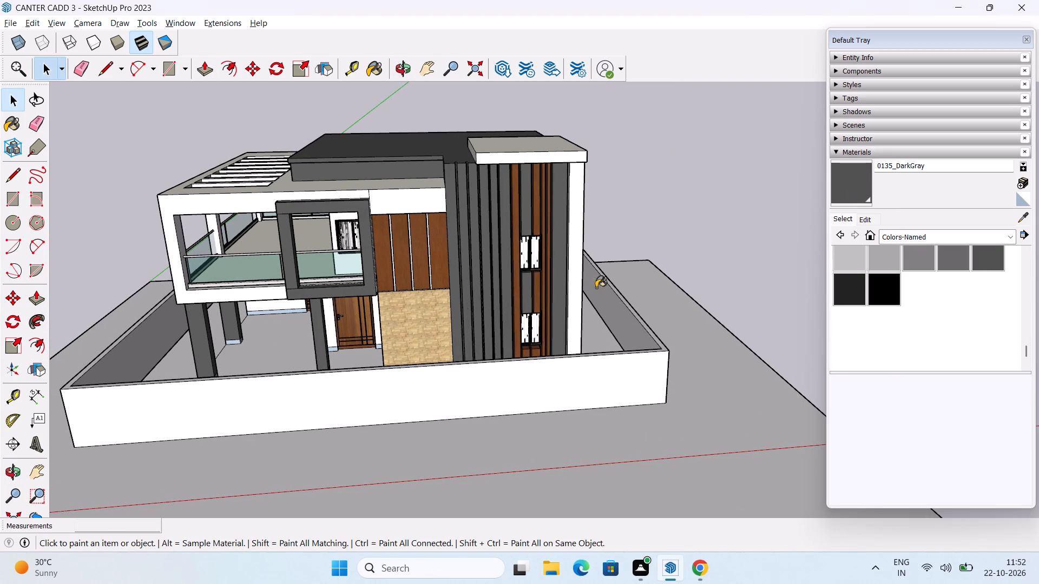
middle_drag(350, 336, 403, 441)
scroll(365, 422, up, 6)
middle_drag(293, 431, 405, 402)
scroll(397, 390, up, 5)
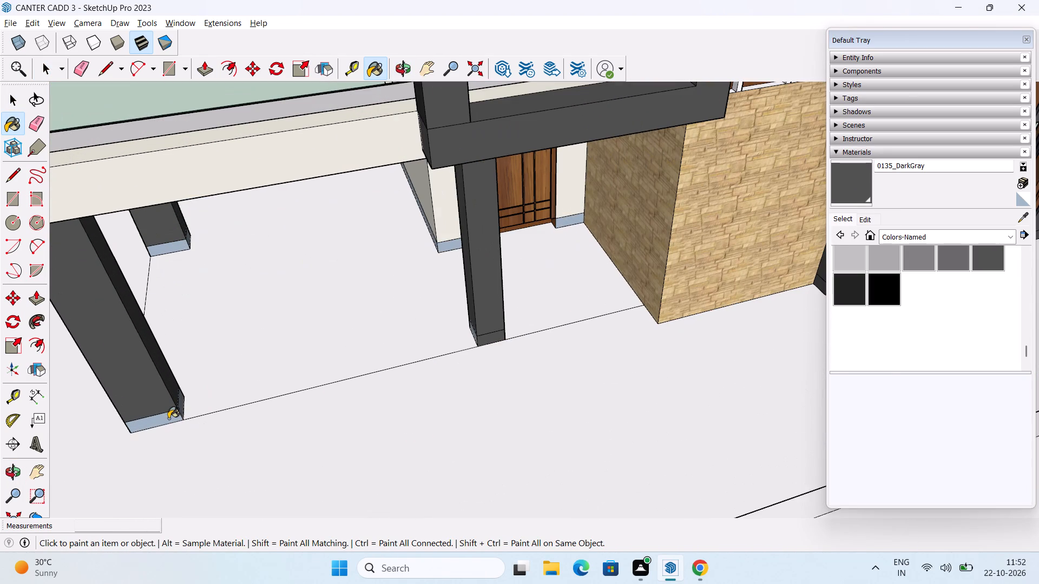
click(168, 419)
click(182, 409)
middle_drag(158, 423, 300, 332)
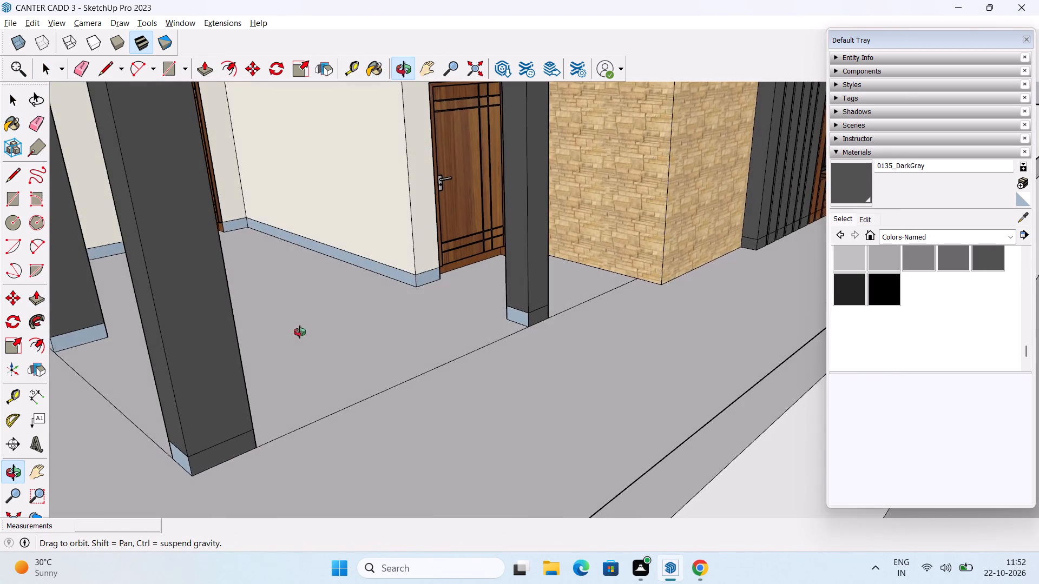
middle_drag(300, 332, 288, 336)
click(172, 458)
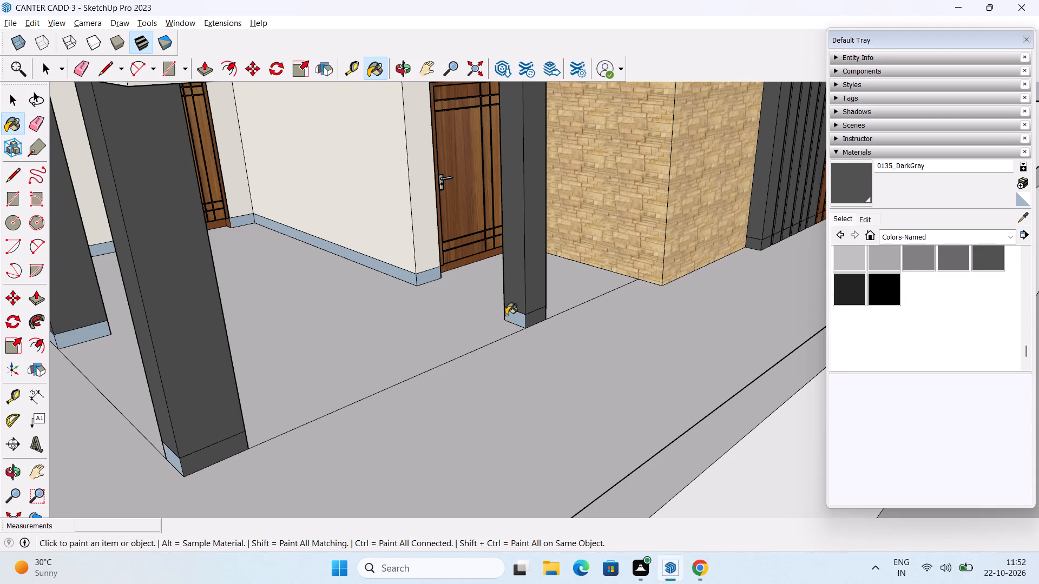
click(518, 324)
Paint three sides of the base strip on the porch column behind the corner column with 0135_DarkGray.
middle_drag(567, 322, 213, 382)
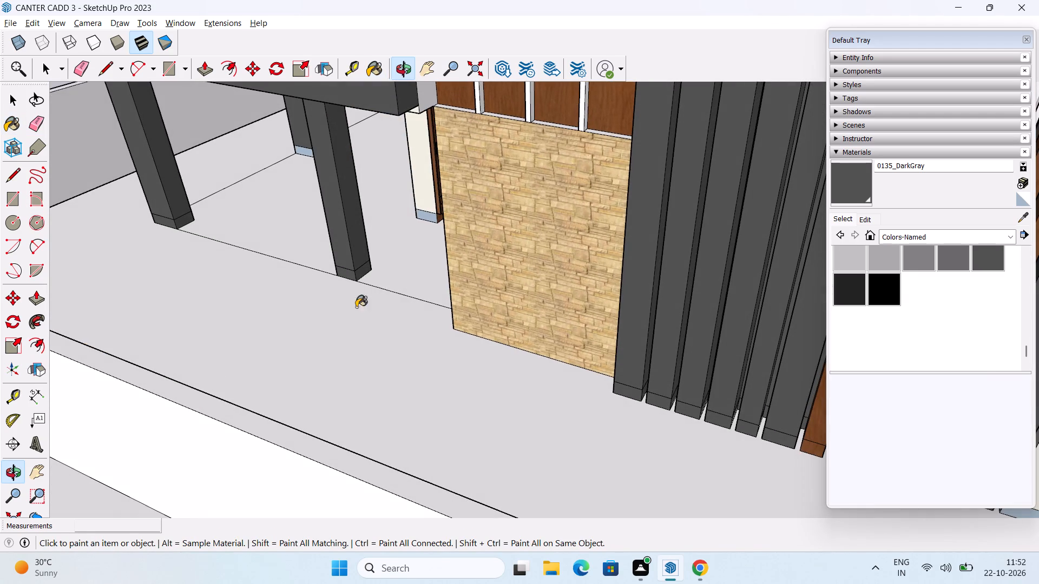
scroll(346, 253, down, 3)
middle_drag(255, 273, 416, 306)
middle_drag(346, 300, 591, 320)
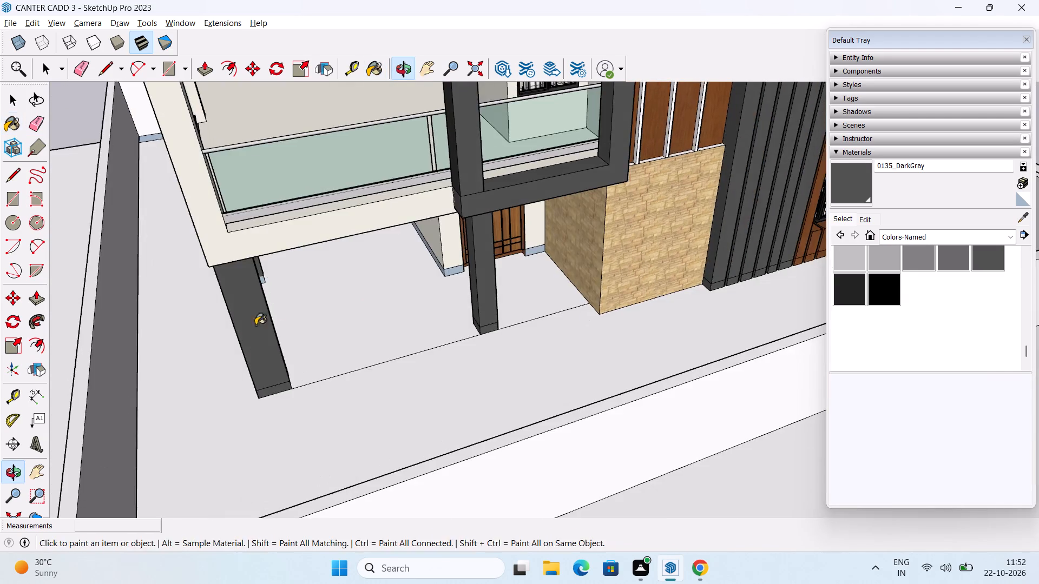
middle_drag(260, 324, 450, 351)
middle_drag(392, 415, 459, 361)
middle_drag(381, 348, 380, 390)
scroll(438, 317, up, 3)
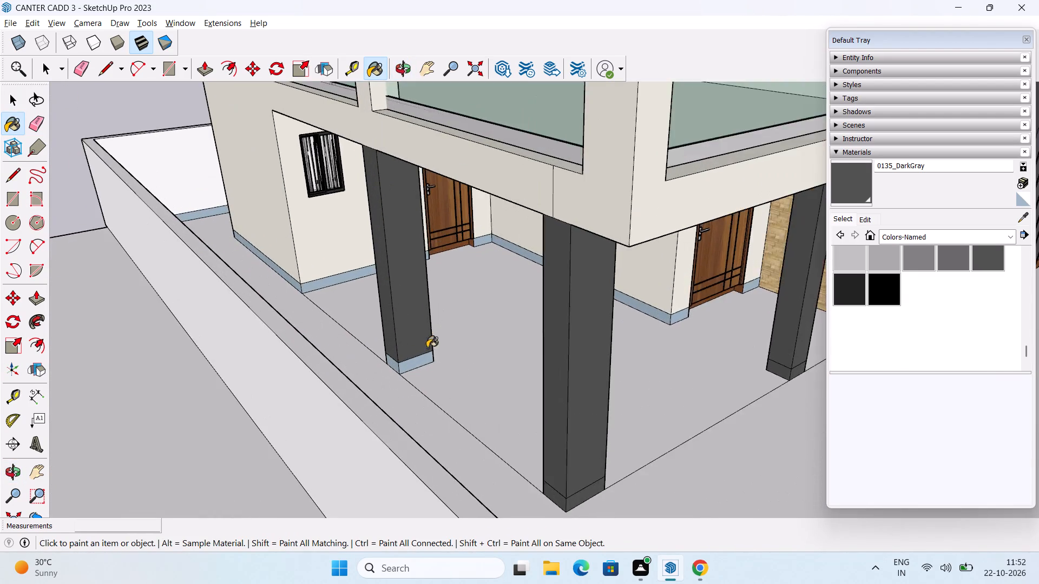
scroll(427, 348, up, 3)
click(414, 365)
click(384, 365)
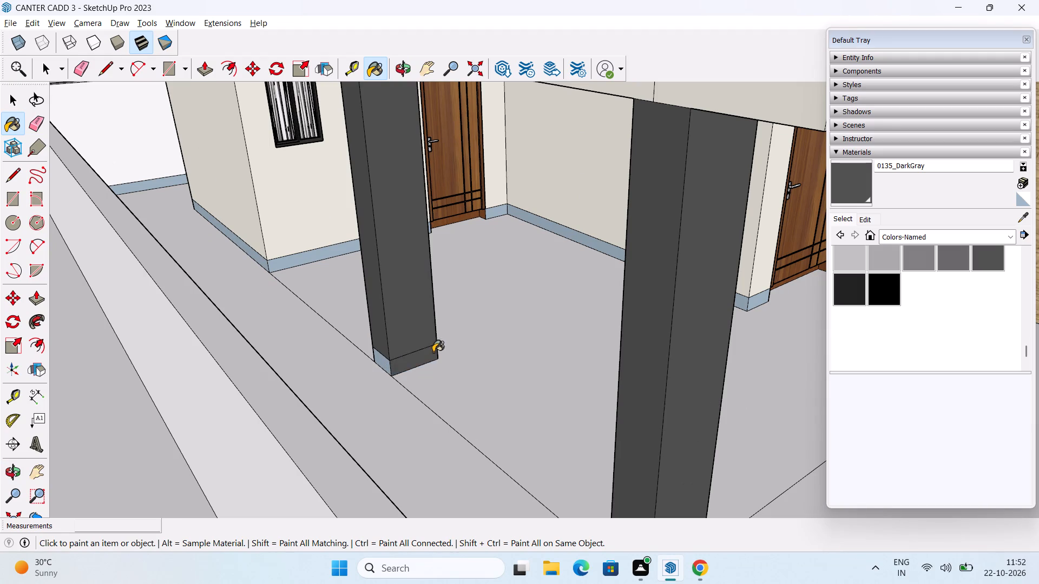
middle_drag(431, 351, 261, 316)
middle_drag(424, 348, 345, 328)
scroll(414, 298, up, 6)
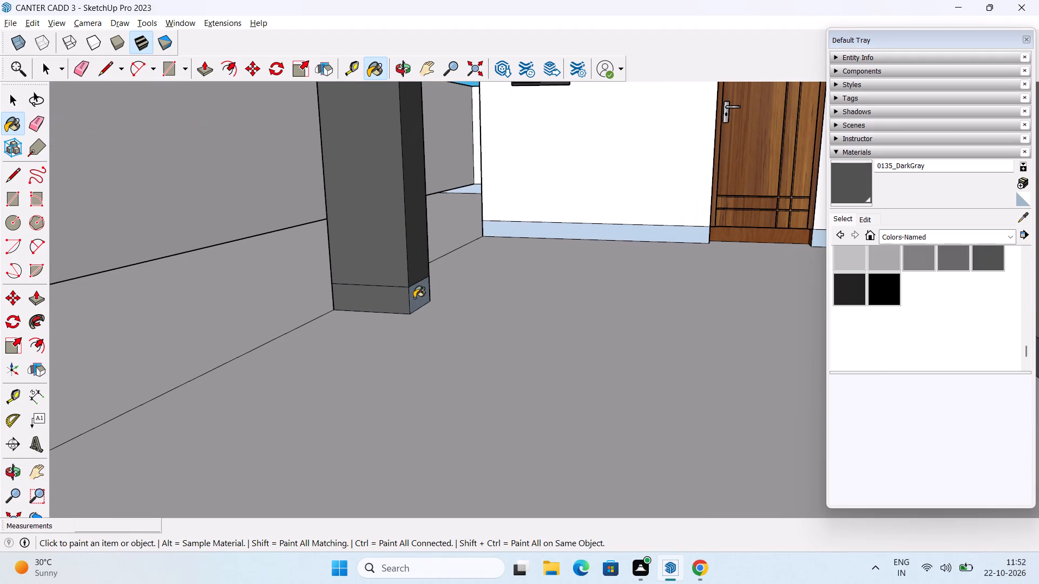
click(414, 298)
Paint the remaining rear side of that porch column's base strip with 0135_DarkGray.
middle_drag(450, 293, 626, 326)
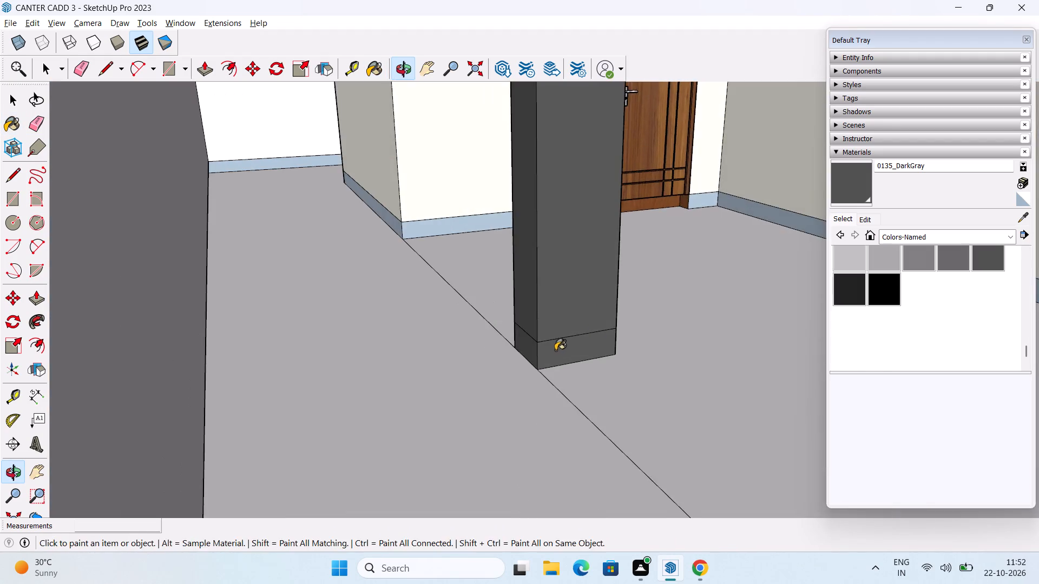
middle_drag(554, 351, 771, 418)
middle_drag(630, 351, 877, 481)
middle_drag(435, 250, 576, 318)
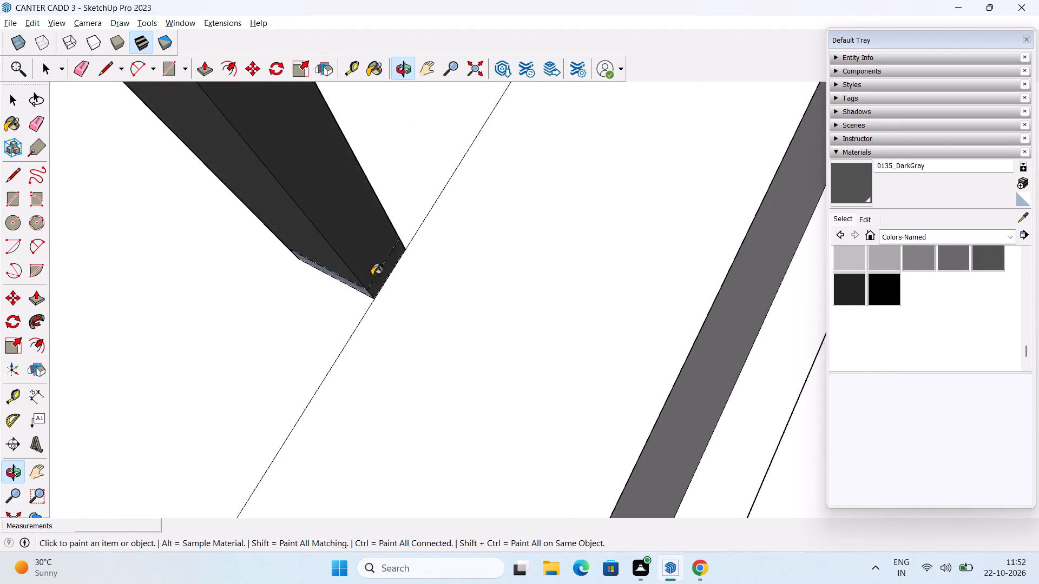
scroll(351, 275, up, 5)
click(371, 301)
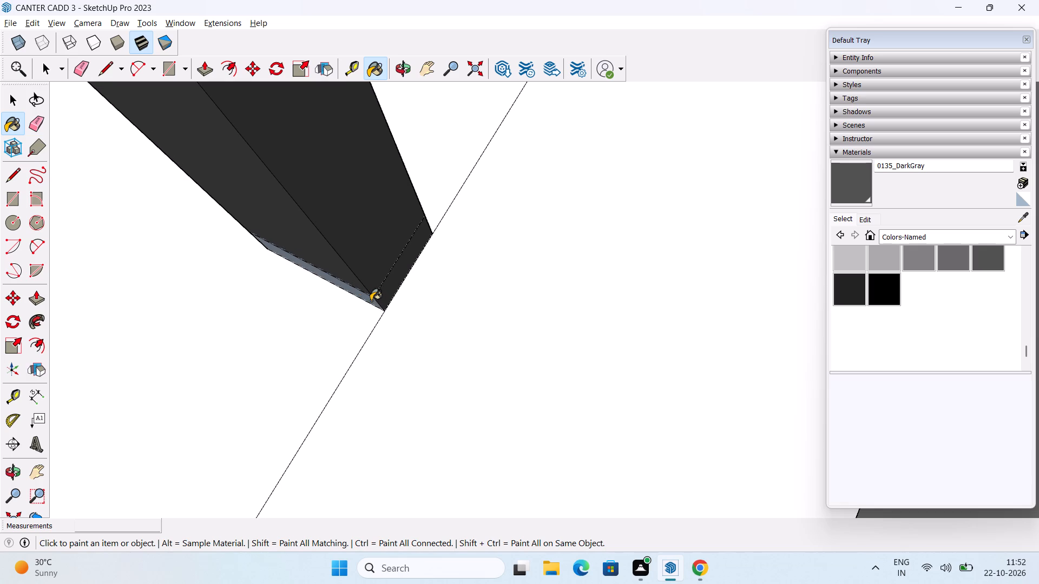
scroll(377, 300, down, 18)
middle_drag(468, 348, 426, 314)
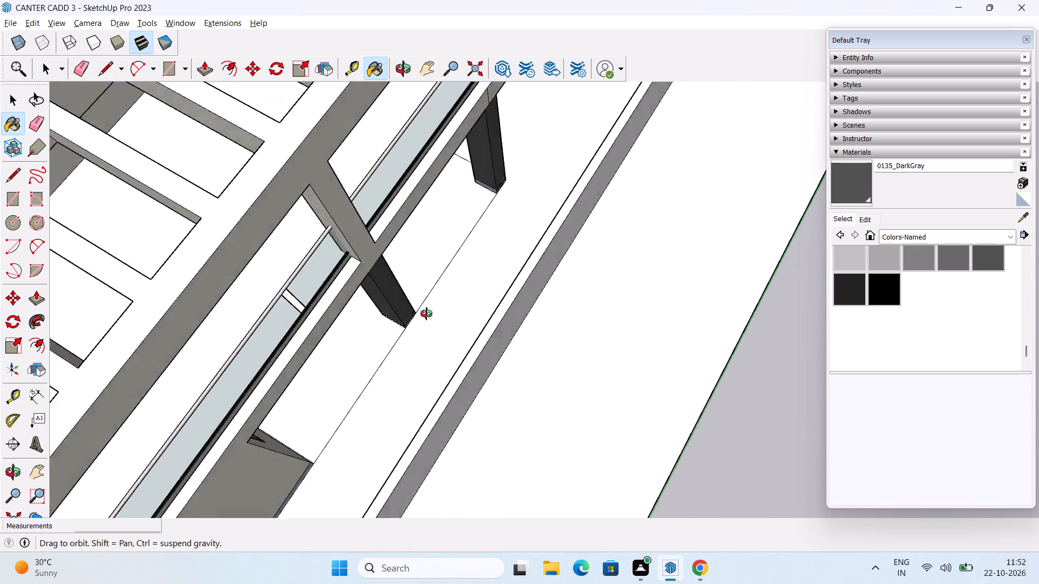
Paint the remaining bare side of the front corner column's base strip with 0135_DarkGray.
middle_drag(426, 314, 528, 315)
scroll(458, 203, up, 14)
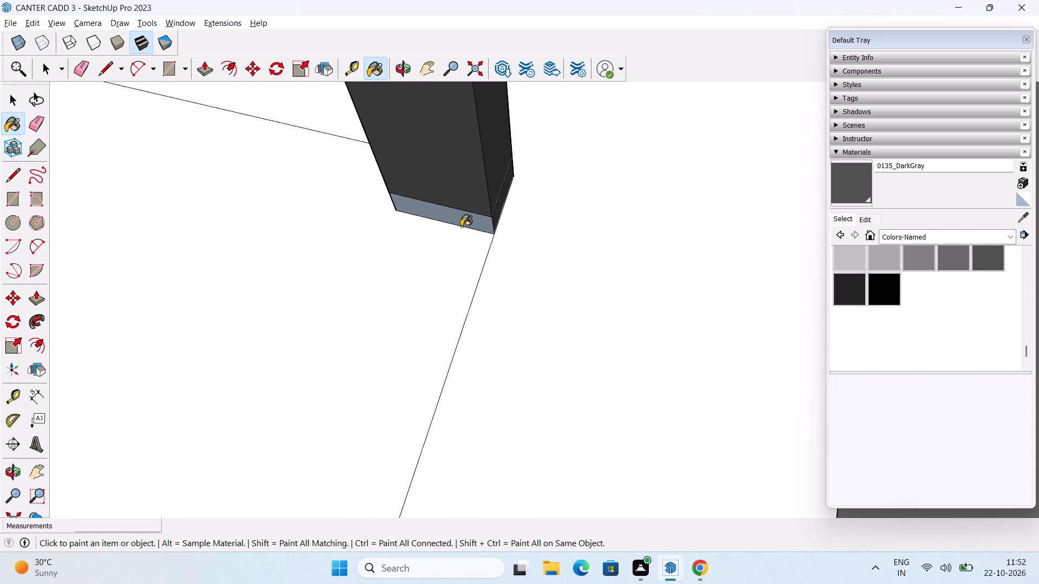
click(478, 222)
Examine the porch columns, balcony frame and front facade for remaining bare base strips.
scroll(472, 220, down, 7)
middle_drag(470, 252, 170, 193)
middle_drag(687, 218, 258, 116)
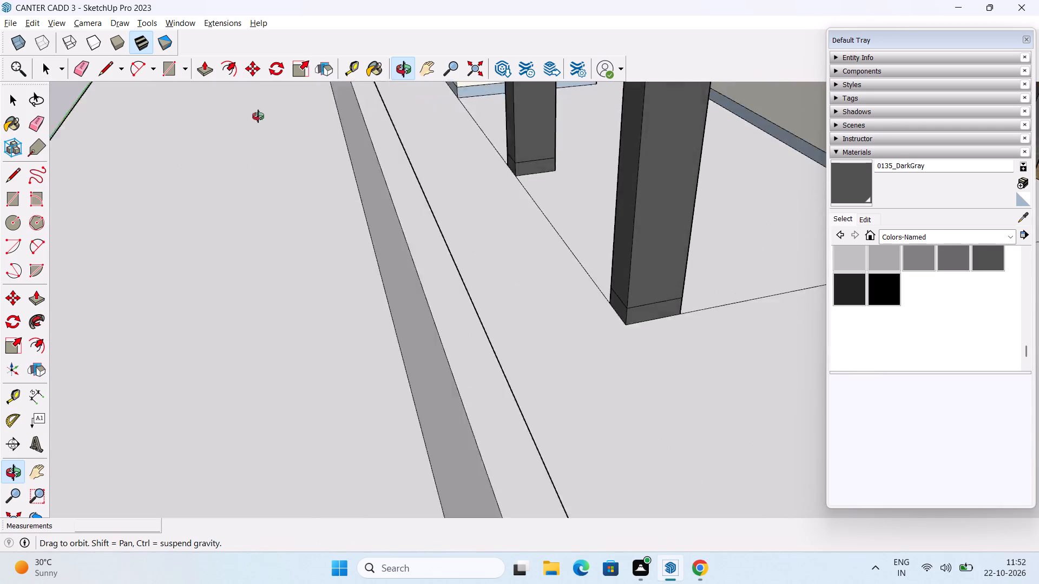
middle_drag(258, 116, 234, 116)
middle_drag(564, 244, 281, 196)
key(space)
scroll(342, 191, down, 6)
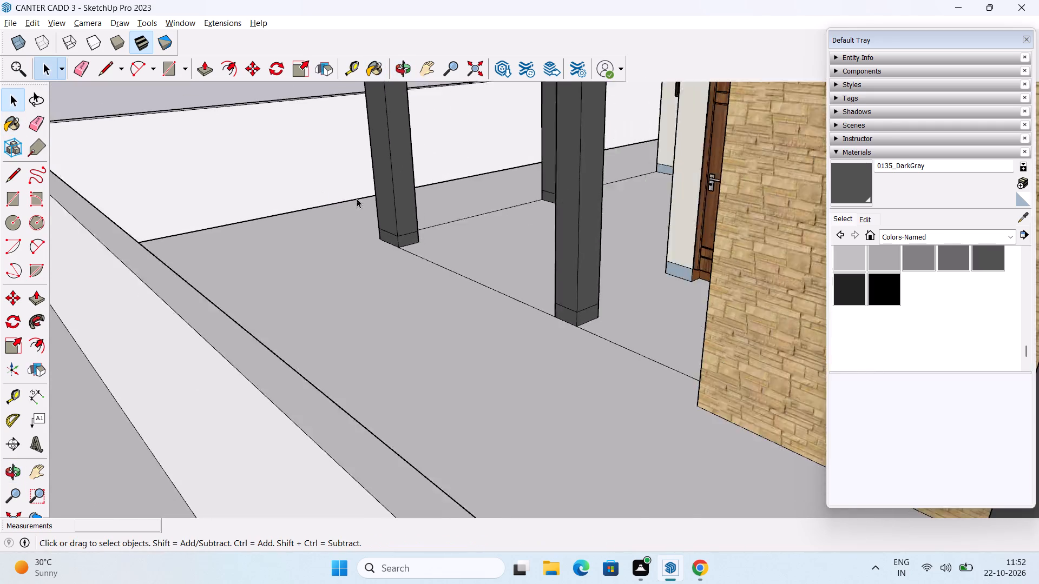
scroll(357, 198, down, 5)
middle_drag(515, 295, 682, 364)
shift+middle_drag(486, 277, 491, 367)
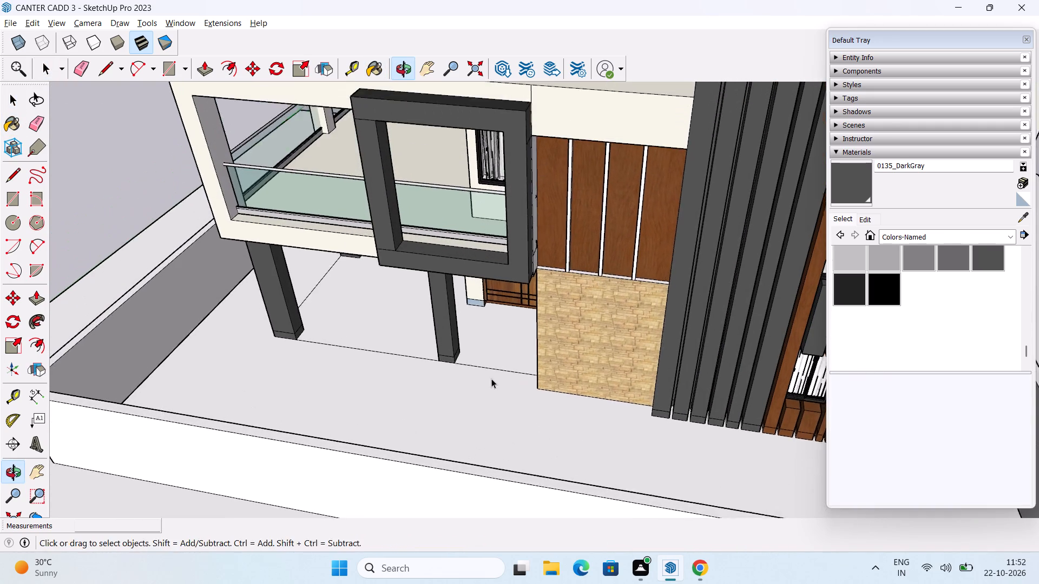
middle_drag(503, 339, 775, 385)
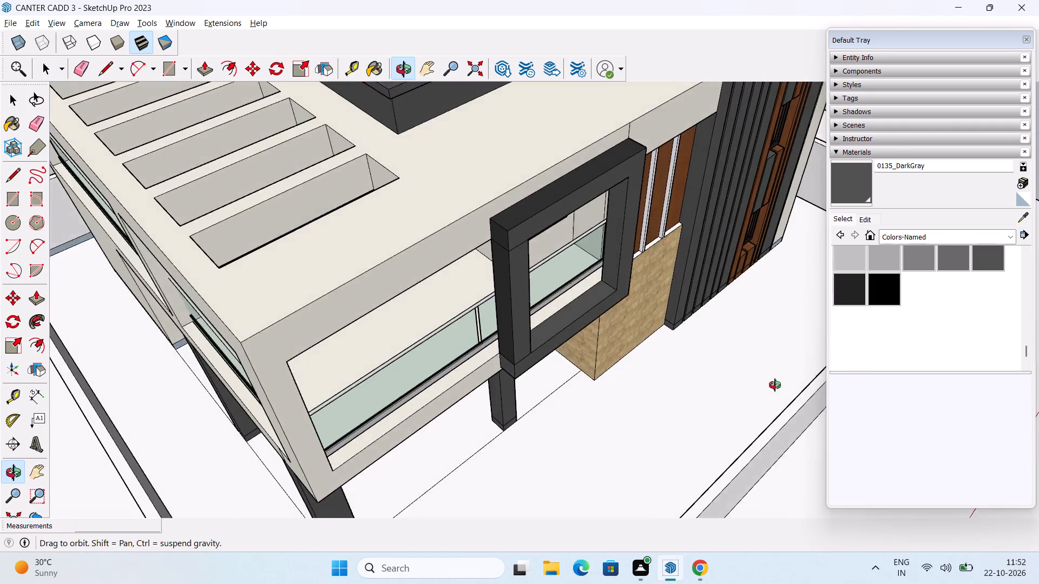
middle_drag(775, 385, 636, 343)
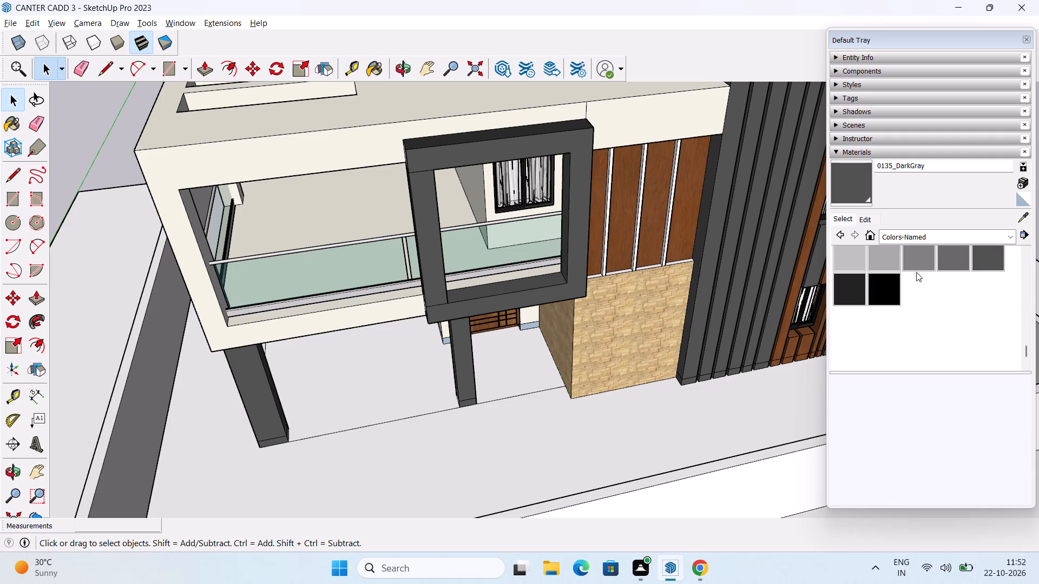
Paint the base strips on both sides of the porch entrance door near the stone wall with 0053_Ivory.
scroll(919, 278, up, 10)
scroll(952, 304, down, 1)
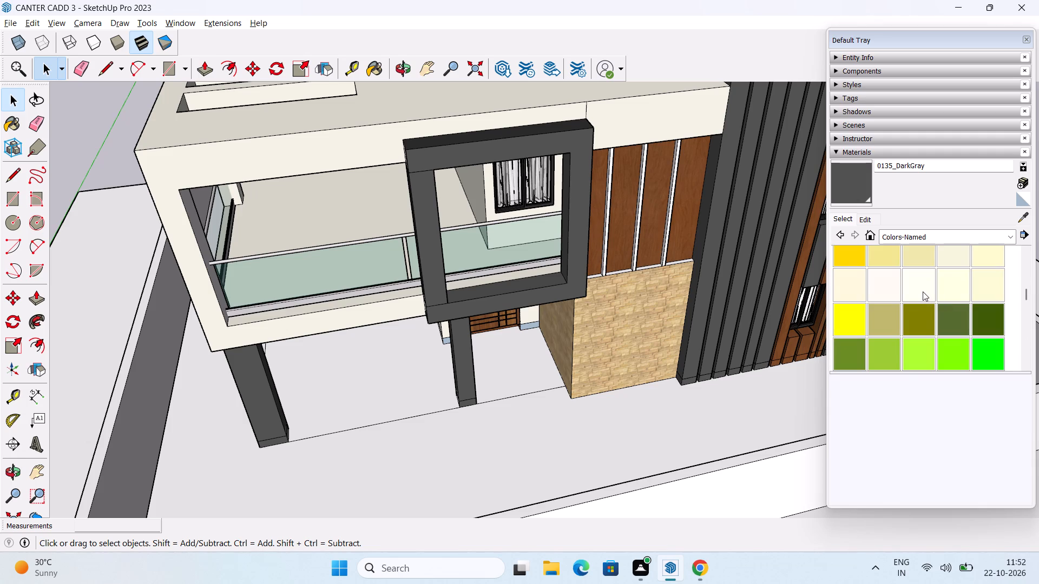
click(924, 290)
scroll(300, 373, up, 2)
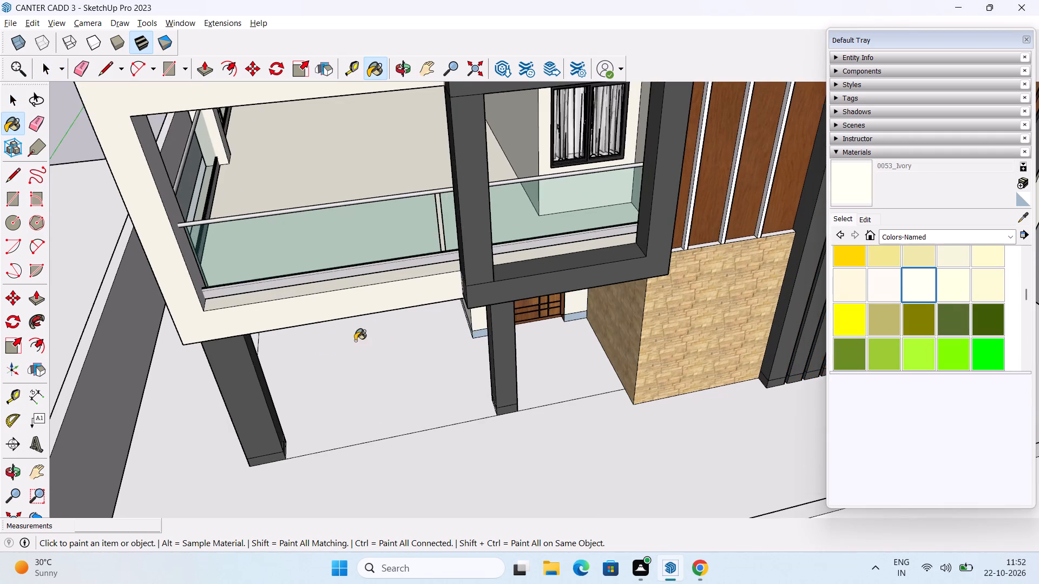
middle_drag(366, 339, 433, 234)
scroll(569, 326, up, 4)
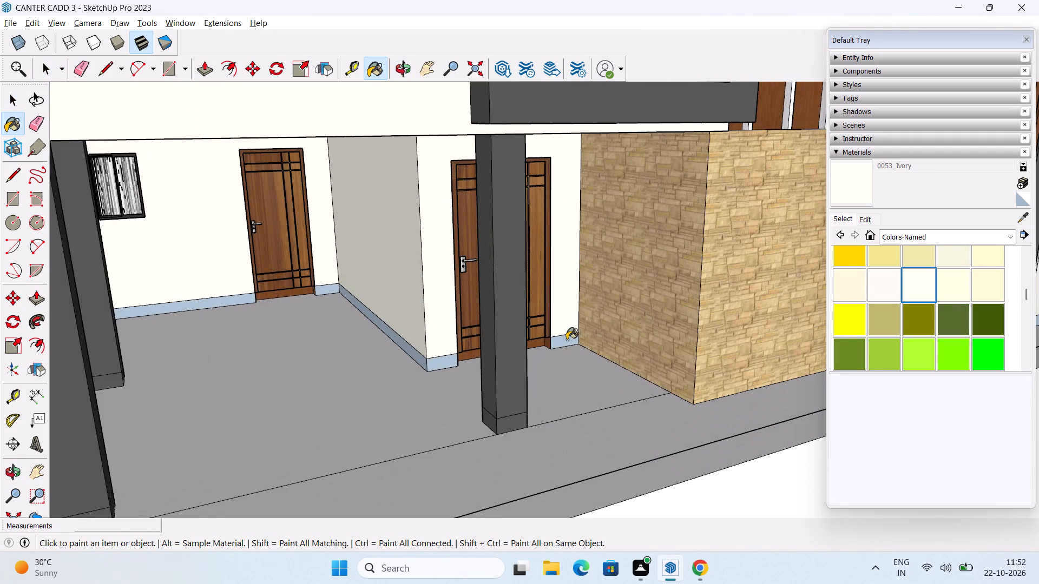
click(567, 340)
middle_drag(504, 364, 436, 429)
middle_drag(583, 344, 595, 332)
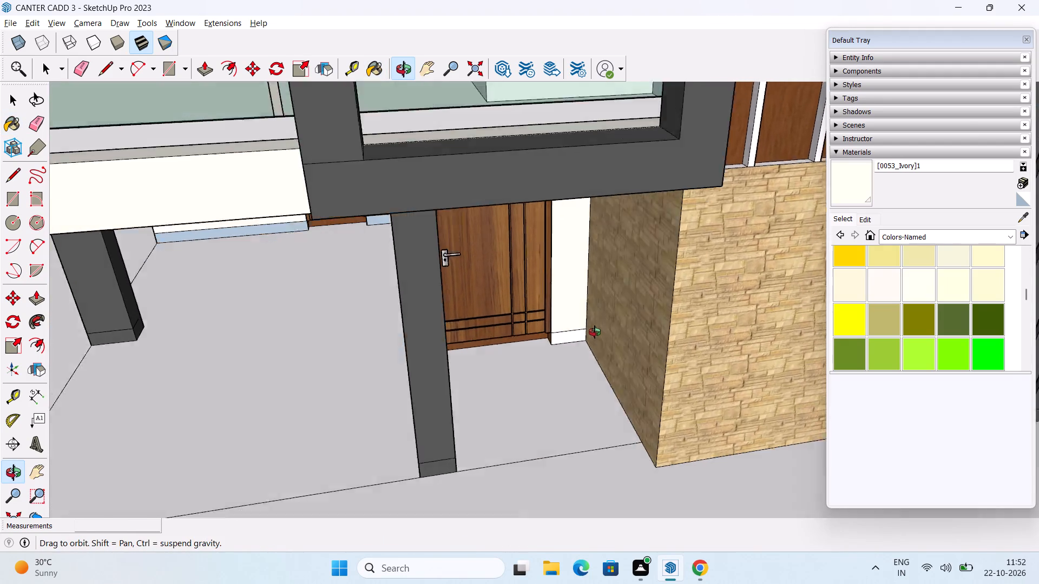
middle_drag(595, 332, 600, 330)
scroll(425, 352, up, 9)
click(417, 356)
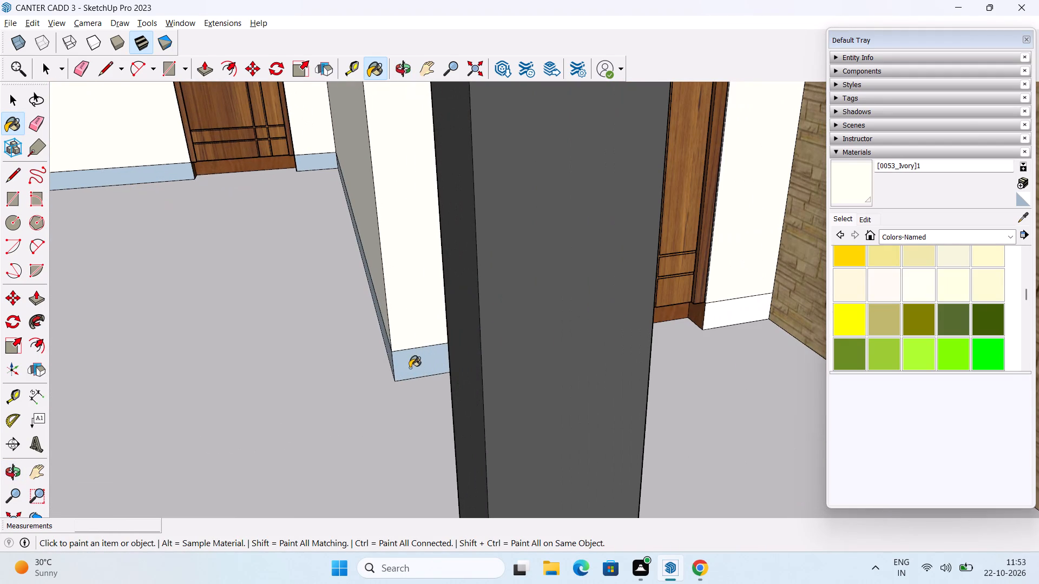
Lower the brightness of the [0053_Ivory]1 material slightly to match the ivory walls.
scroll(410, 370, down, 3)
middle_drag(399, 378, 378, 423)
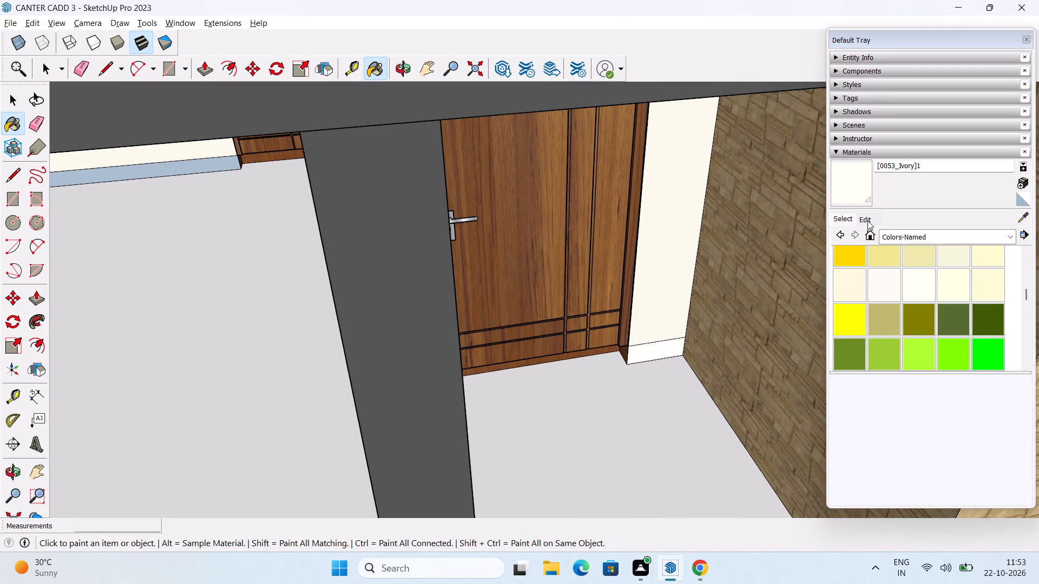
click(867, 221)
scroll(900, 265, down, 1)
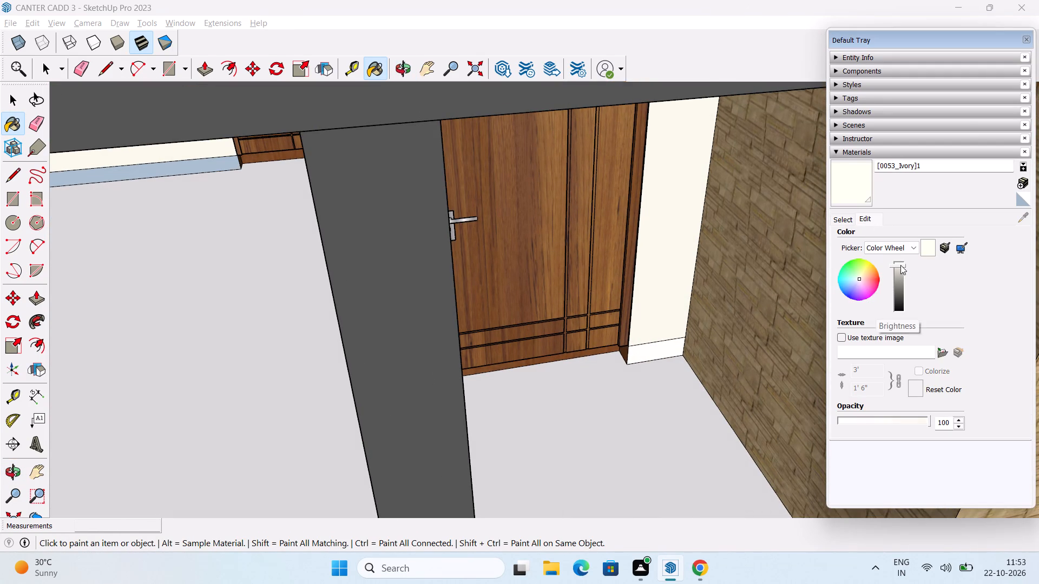
Paint the base strips of the porch side wall and both sides of the rear porch door with [0053_Ivory]1.
middle_drag(597, 308, 667, 269)
scroll(422, 356, up, 2)
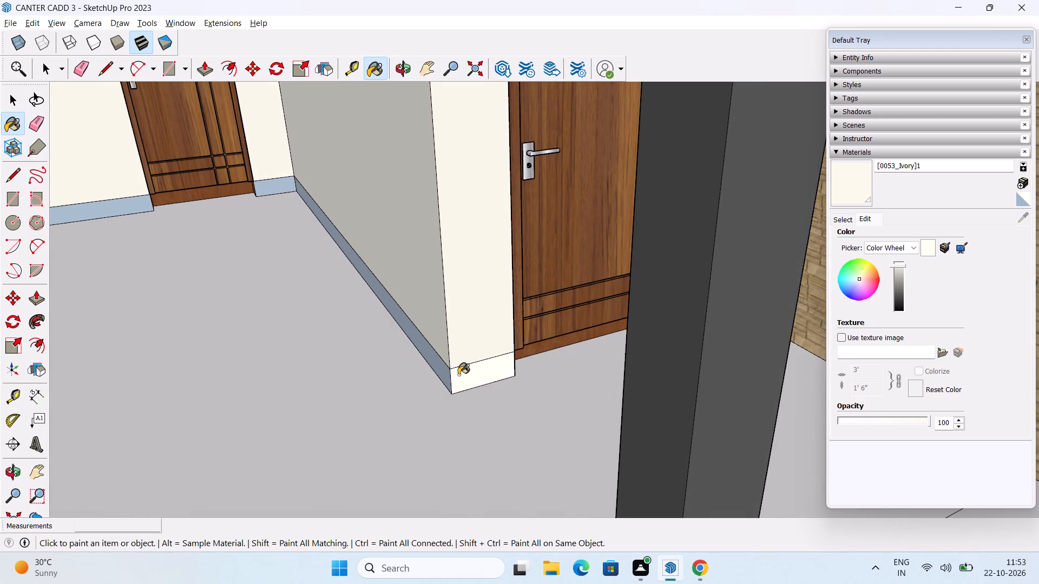
click(447, 375)
middle_drag(500, 344, 524, 364)
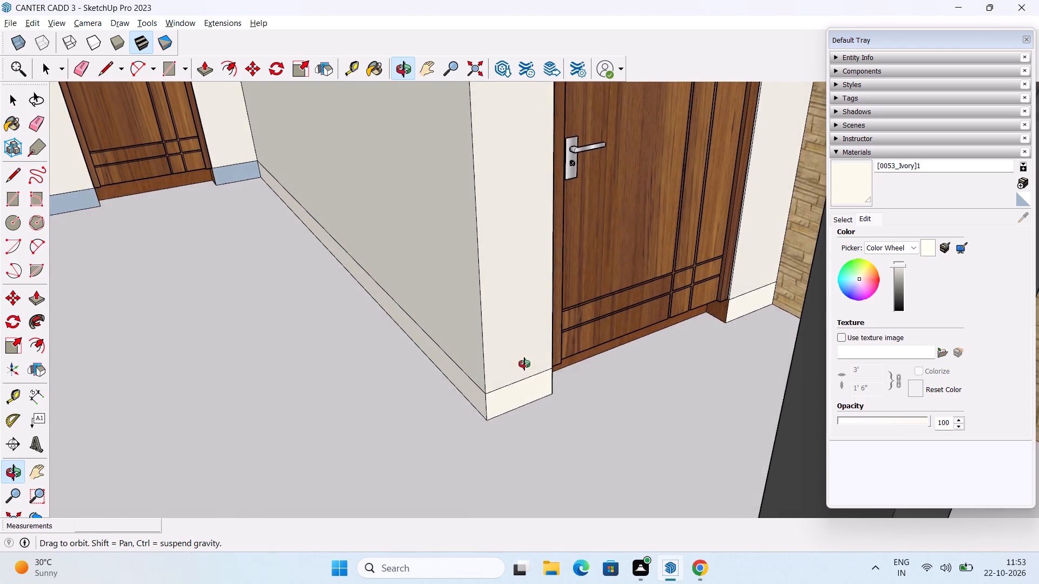
middle_drag(524, 364, 519, 370)
click(235, 163)
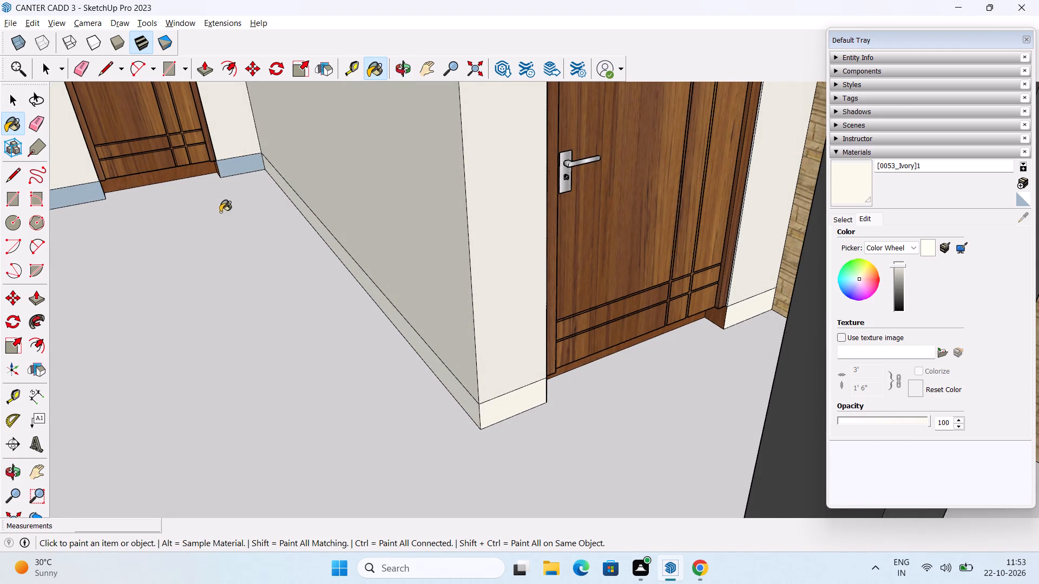
shift+middle_drag(219, 213, 409, 205)
click(257, 187)
Paint the base strips of the ground-floor room's outer side wall and the rear boundary wall's inner face with [0053_Ivory]1.
scroll(258, 188, down, 2)
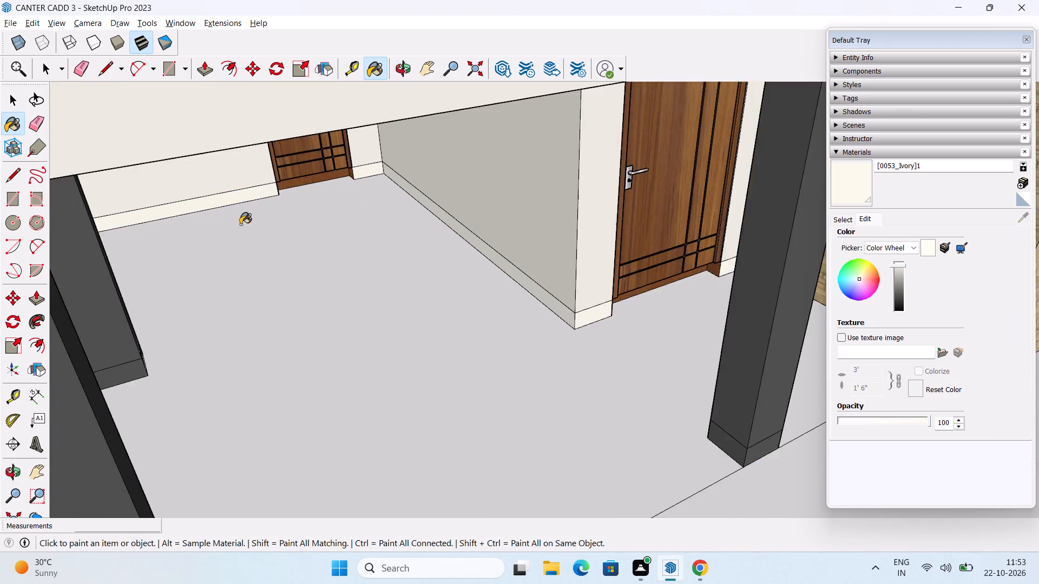
scroll(240, 224, down, 4)
shift+middle_drag(240, 225, 425, 198)
middle_drag(239, 201, 322, 207)
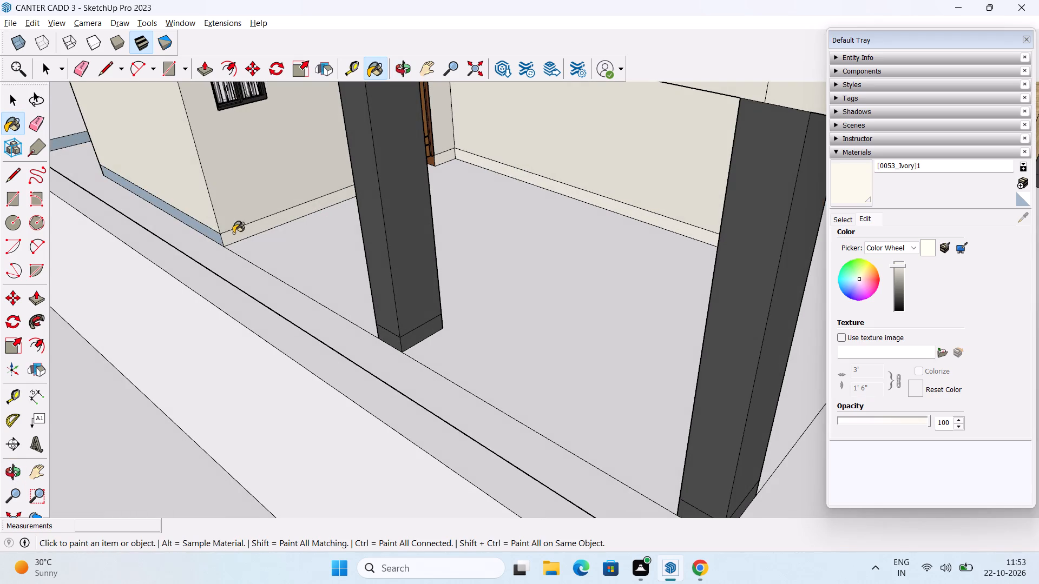
click(204, 232)
scroll(211, 218, down, 4)
shift+middle_drag(194, 210, 385, 260)
middle_drag(284, 208, 290, 291)
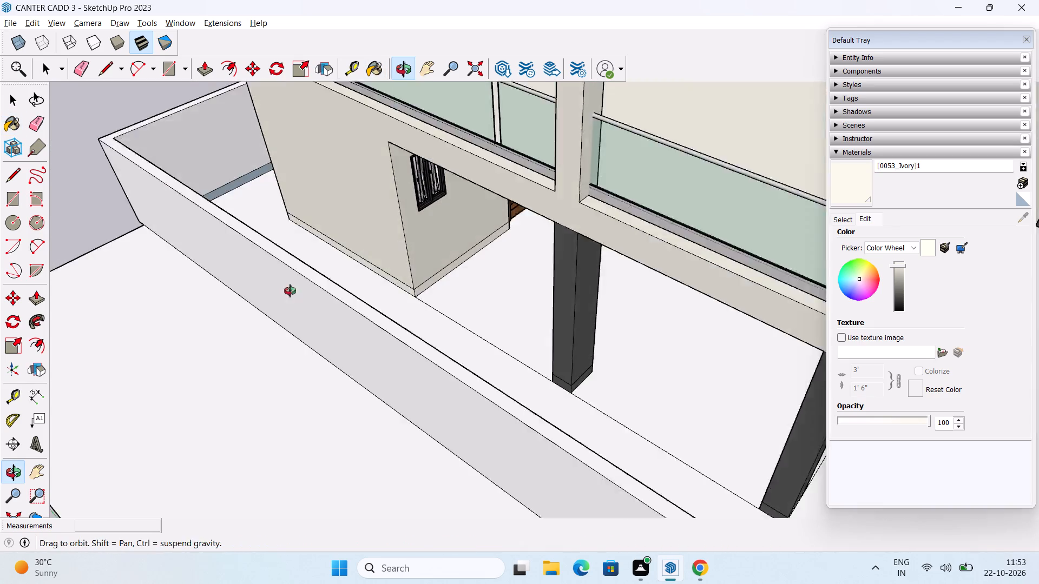
middle_drag(290, 291, 286, 291)
shift+middle_drag(245, 182, 262, 254)
scroll(253, 243, up, 2)
click(265, 233)
Look over the whole house from its balcony side and front for remaining bare base strips.
scroll(267, 232, down, 2)
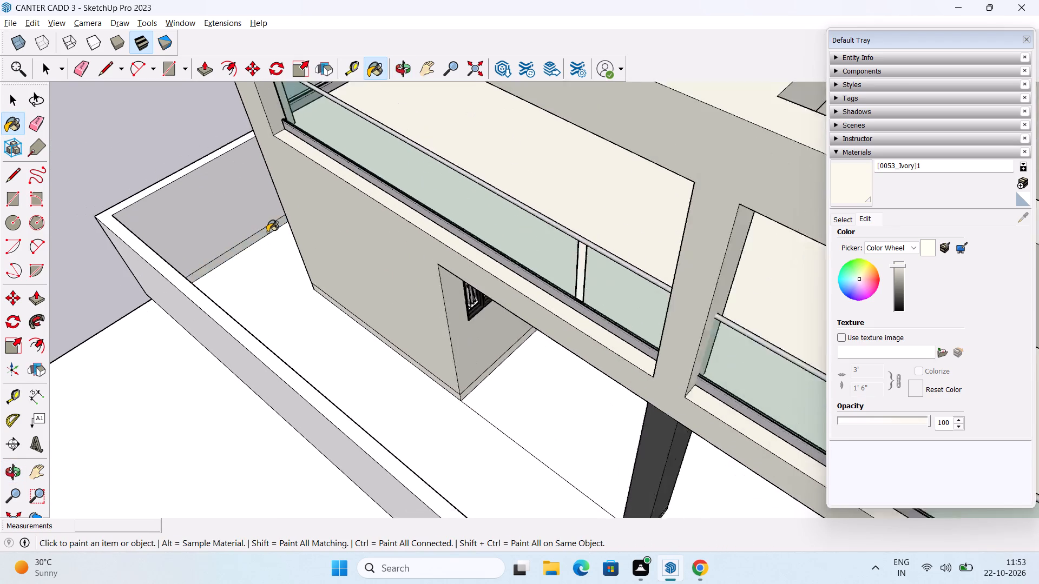
scroll(267, 232, down, 7)
middle_drag(278, 239, 608, 139)
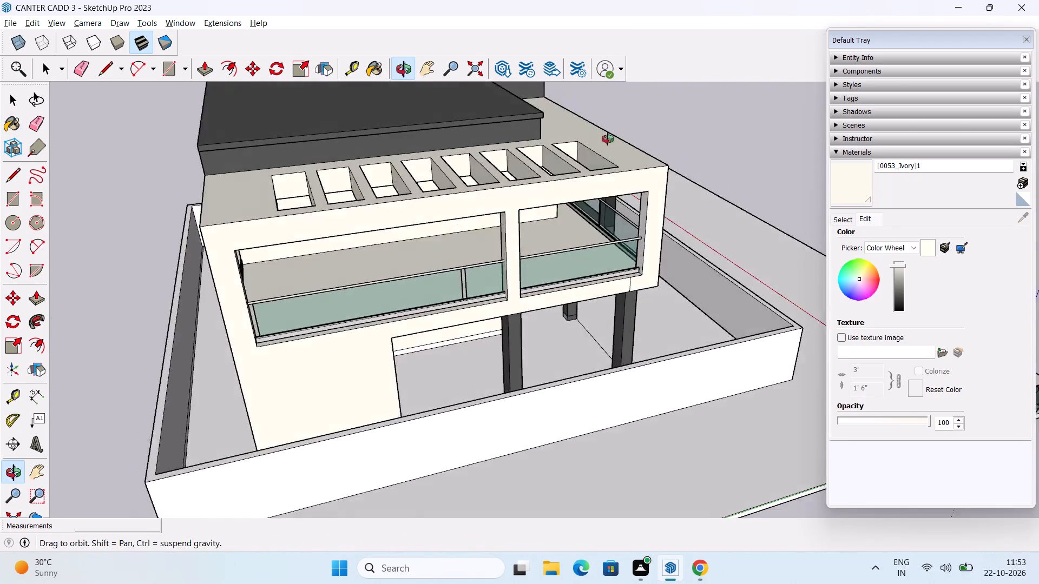
middle_drag(608, 139, 186, 100)
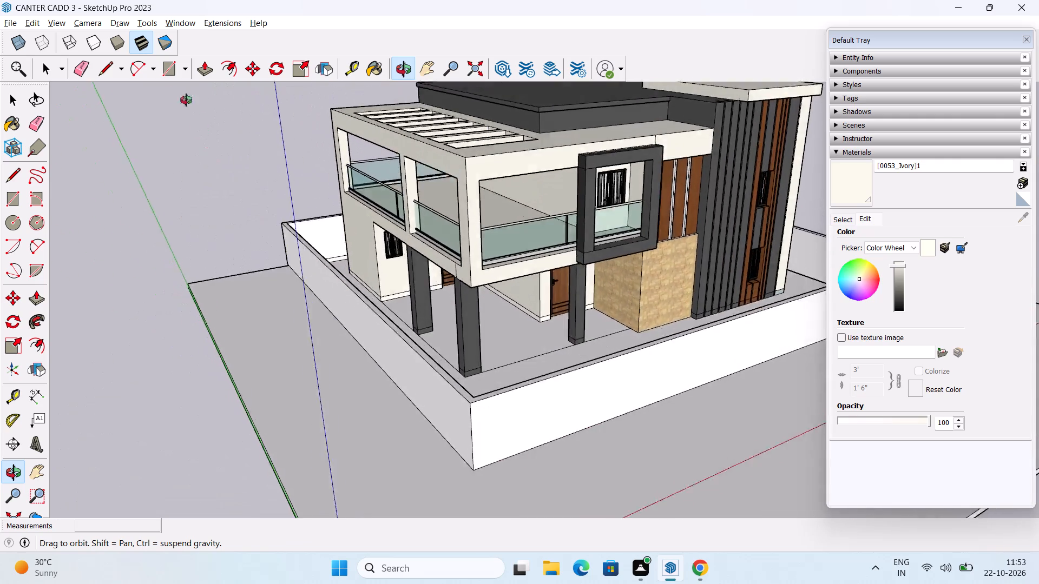
middle_drag(186, 100, 90, 125)
scroll(333, 188, down, 3)
middle_drag(480, 333, 360, 316)
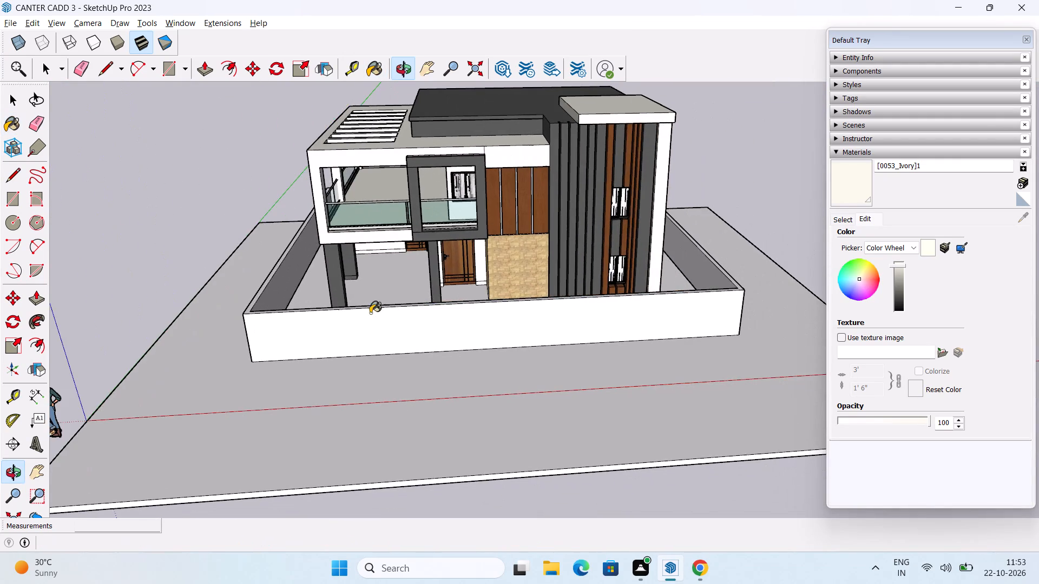
middle_drag(449, 309, 452, 378)
key(space)
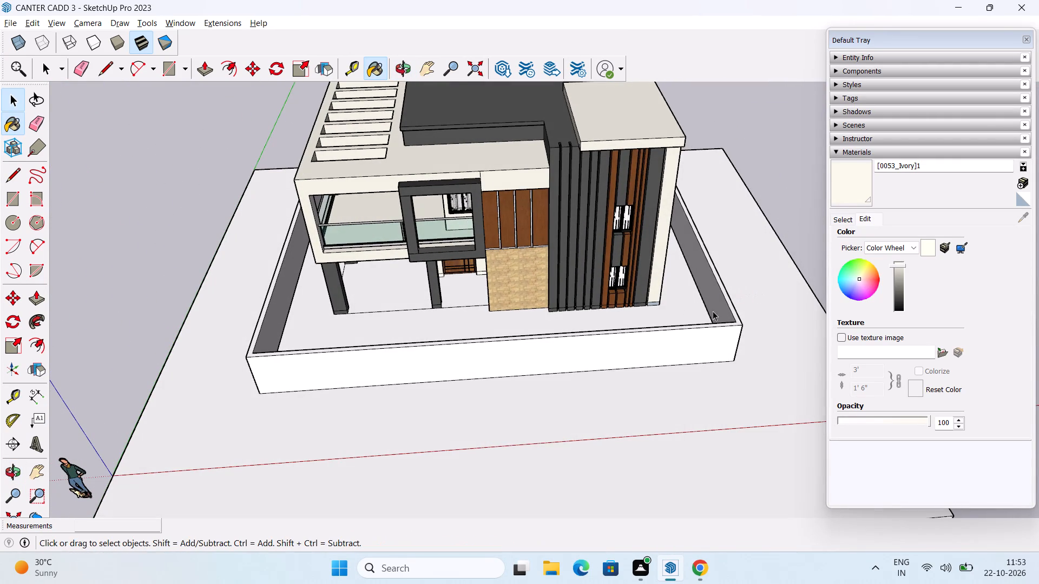
Paint the front and inner side base strips of the ivory end wall beside the facade fins with [0053_Ivory]1.
click(857, 193)
scroll(680, 297, up, 3)
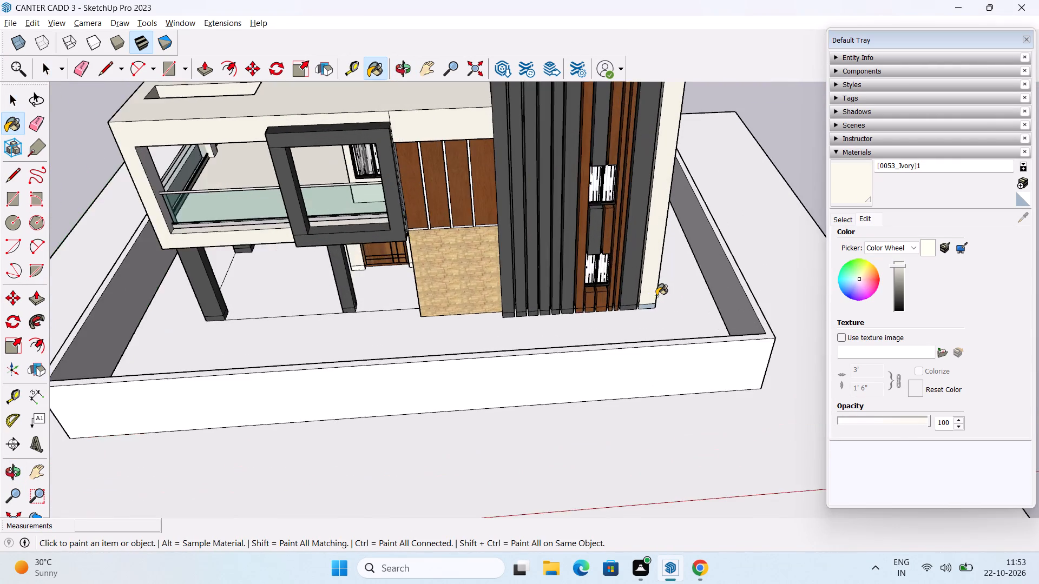
scroll(652, 299, up, 5)
click(641, 311)
scroll(638, 316, up, 4)
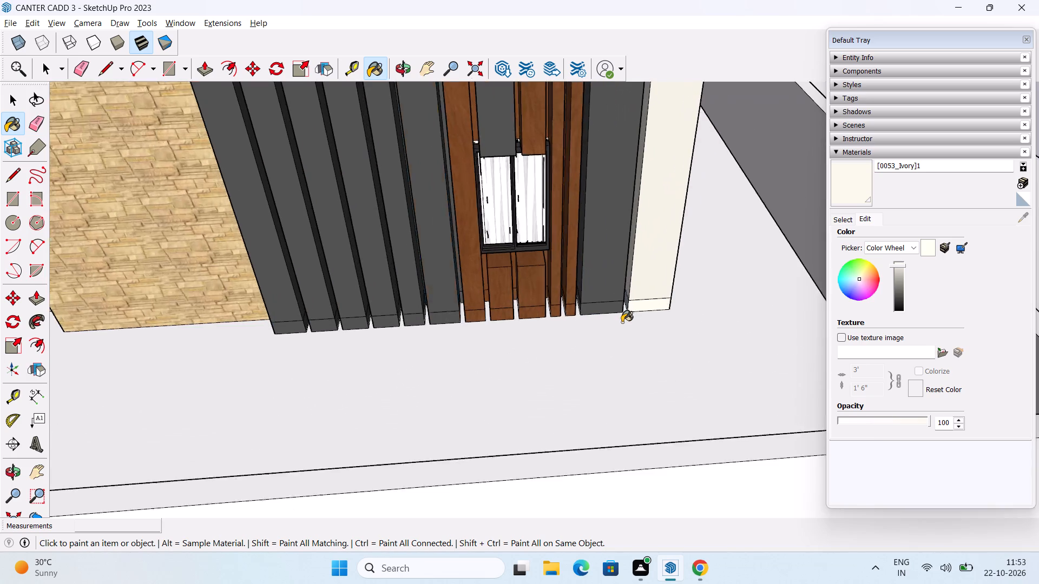
scroll(622, 322, up, 8)
click(626, 279)
Paint the base strips of the ivory end wall's long outer side and the adjacent dark fin's side with [0053_Ivory]1.
scroll(649, 280, down, 1)
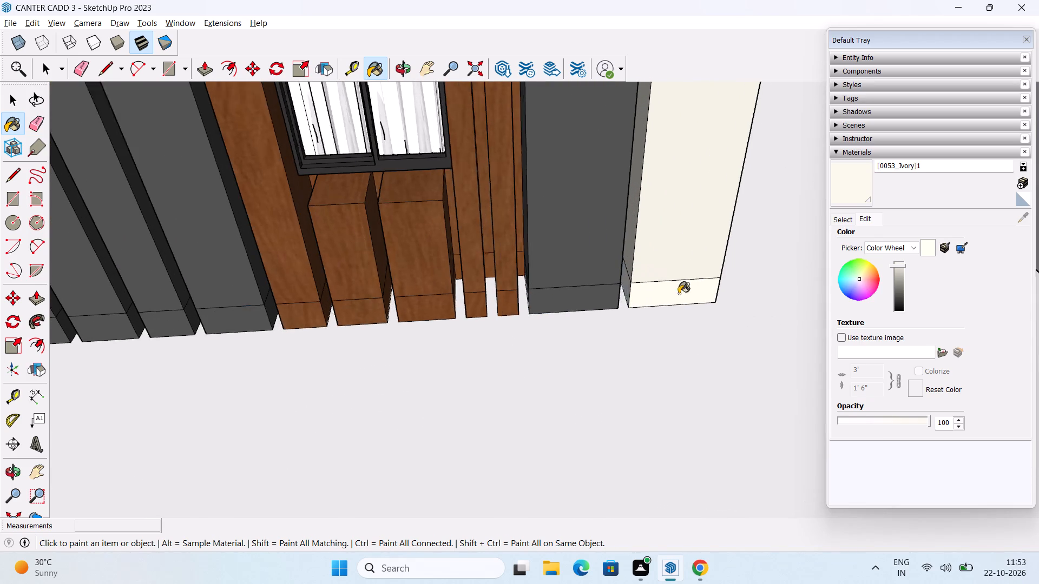
scroll(679, 294, down, 2)
middle_drag(731, 305, 416, 248)
middle_drag(568, 233, 689, 362)
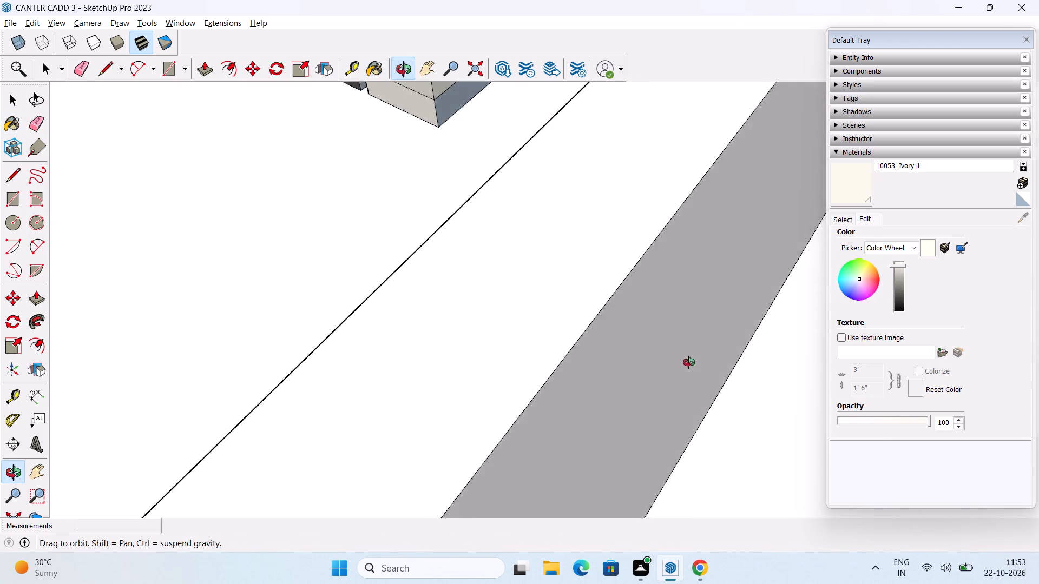
middle_drag(689, 362, 779, 410)
middle_drag(497, 236, 615, 450)
shift+middle_drag(414, 214, 551, 403)
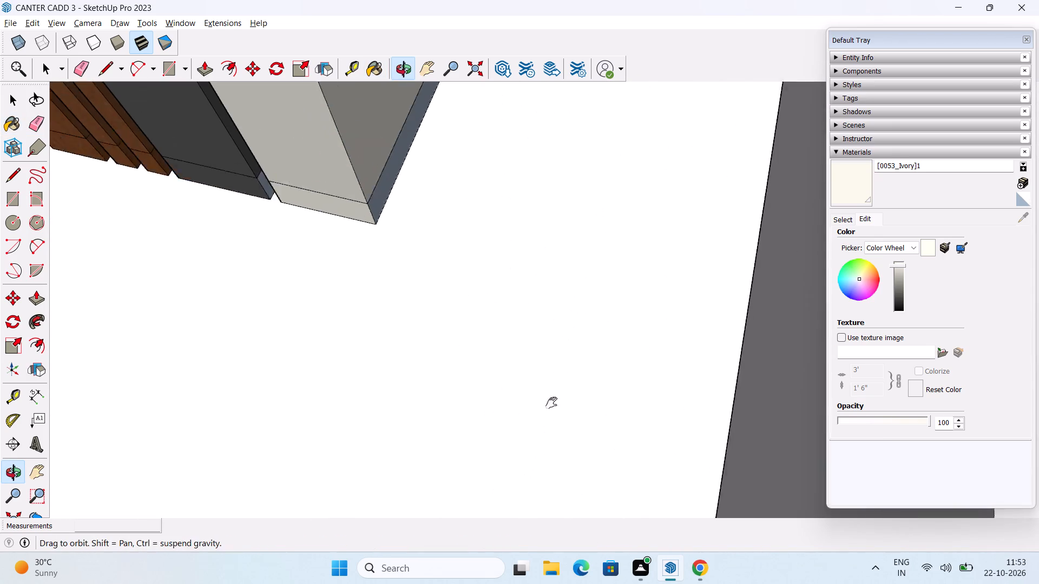
shift+middle_drag(551, 403, 599, 473)
middle_drag(576, 421, 494, 394)
scroll(471, 308, up, 3)
click(462, 269)
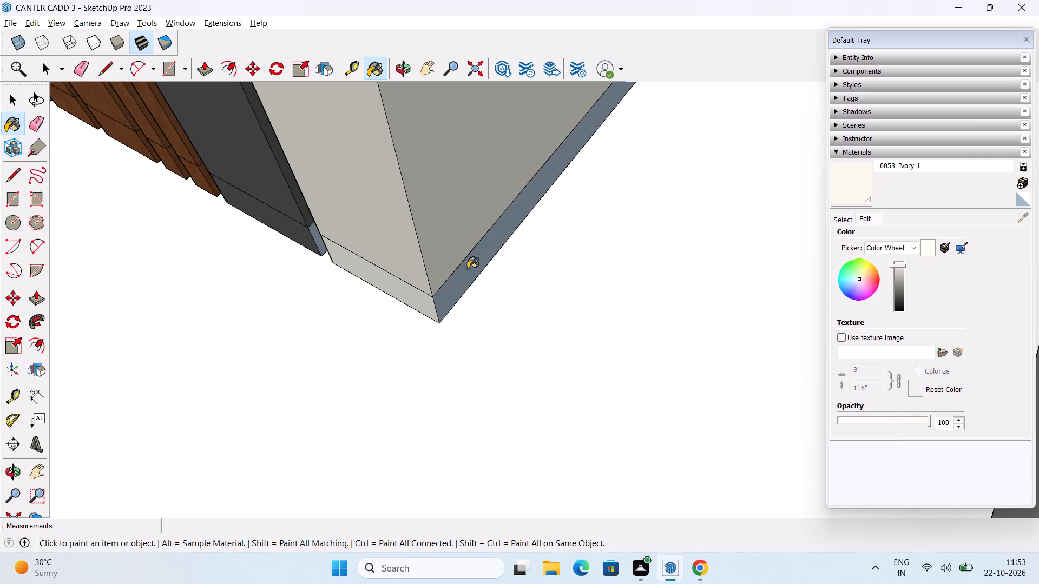
scroll(495, 293, down, 7)
scroll(373, 288, up, 10)
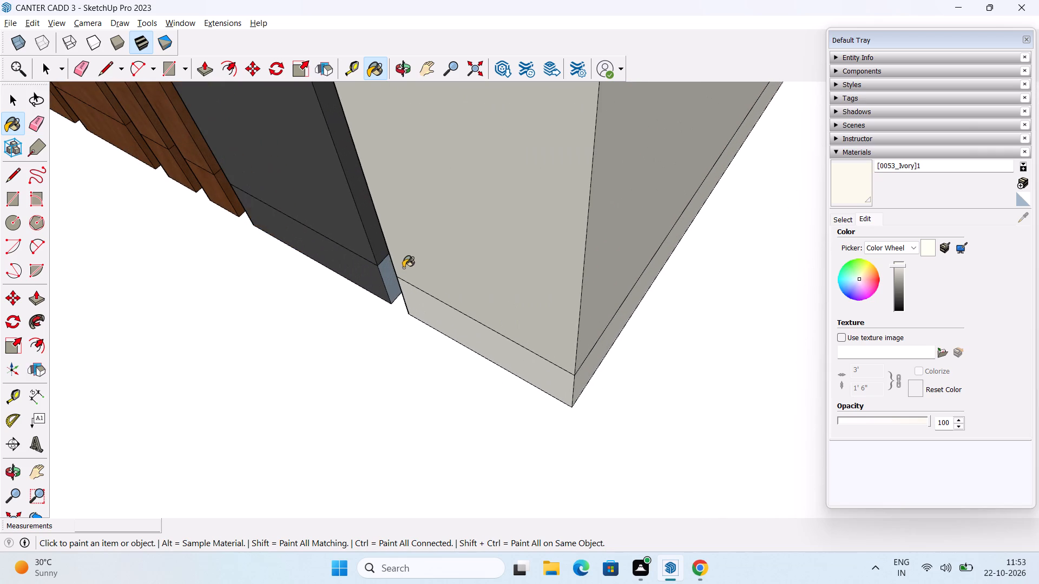
click(389, 271)
scroll(392, 283, down, 13)
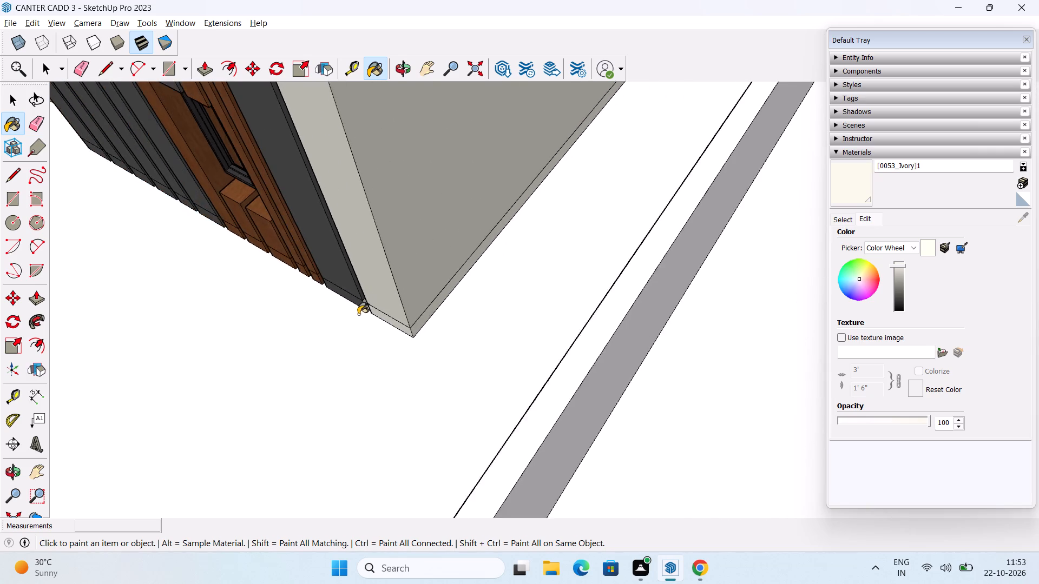
Paint the bare base strip of the house's rear wall, around the corner from the long ivory side wall, with [0053_Ivory]1.
scroll(358, 314, down, 11)
shift+middle_drag(329, 315, 547, 422)
scroll(550, 375, down, 3)
middle_drag(629, 311, 156, 234)
scroll(265, 234, down, 2)
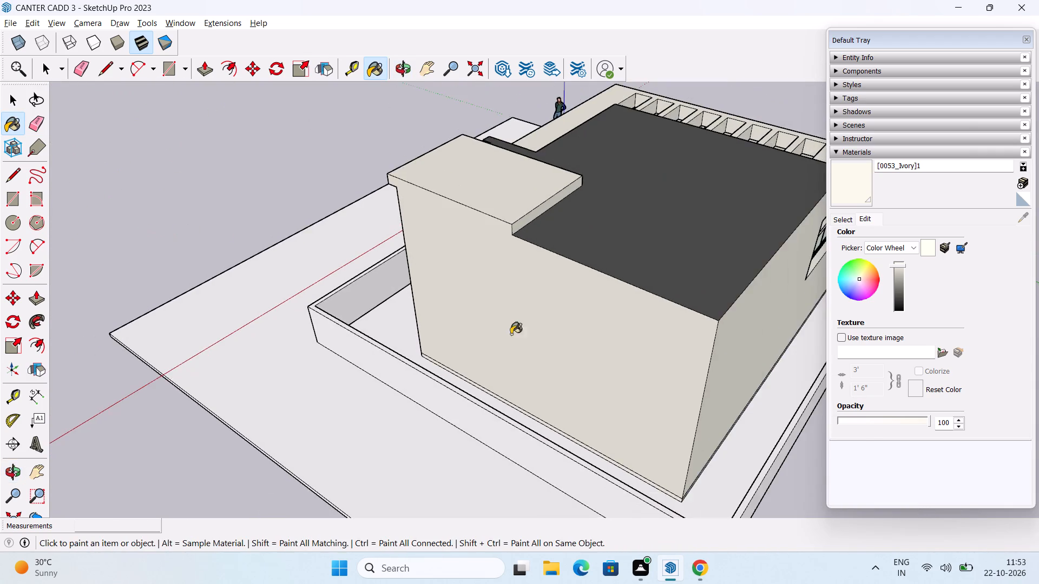
shift+middle_drag(607, 361, 247, 163)
scroll(354, 240, up, 6)
middle_drag(366, 314, 432, 356)
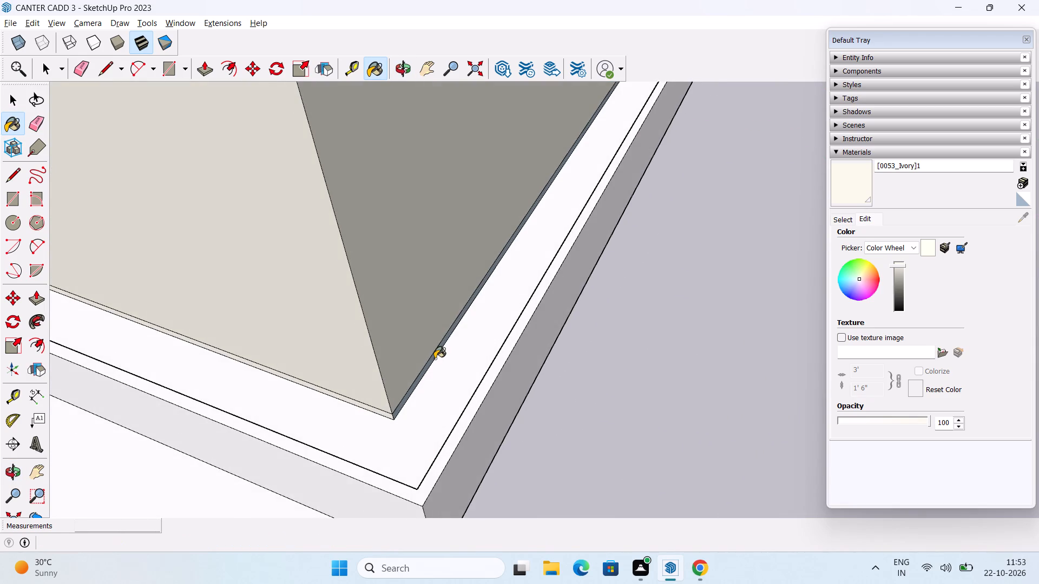
scroll(435, 360, up, 6)
click(431, 350)
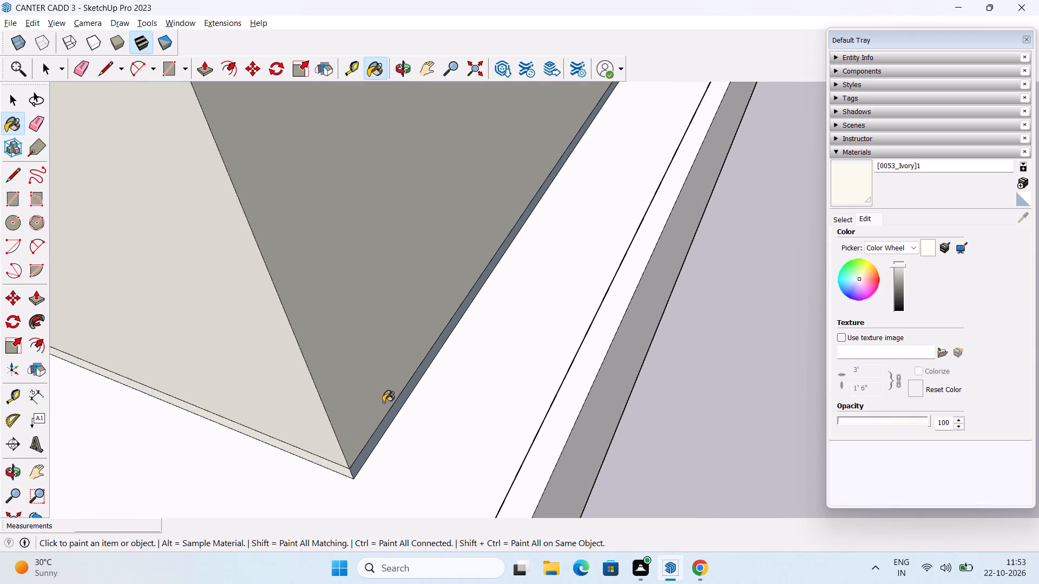
Erase the leftover floor lines between the front balcony columns, toward the rear column, and from the column to the stone wall.
middle_drag(382, 404, 540, 395)
scroll(536, 390, down, 5)
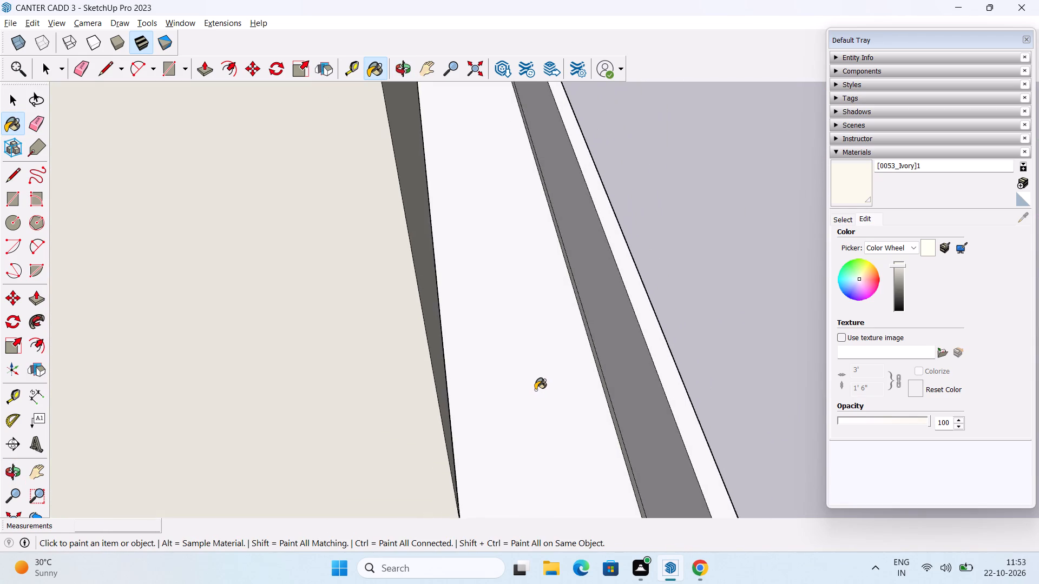
scroll(535, 390, down, 9)
middle_drag(429, 371, 657, 241)
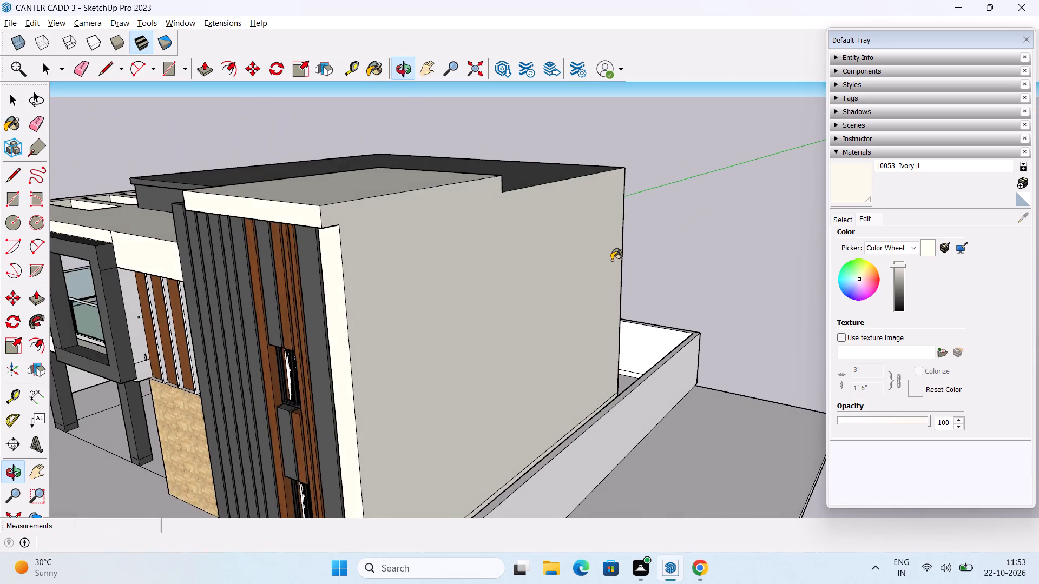
scroll(492, 303, down, 3)
middle_drag(412, 362, 629, 262)
scroll(629, 262, down, 1)
scroll(536, 316, down, 3)
middle_drag(515, 342, 468, 409)
middle_drag(480, 387, 541, 298)
middle_drag(517, 322, 502, 448)
scroll(402, 397, up, 3)
scroll(317, 355, up, 3)
key(space)
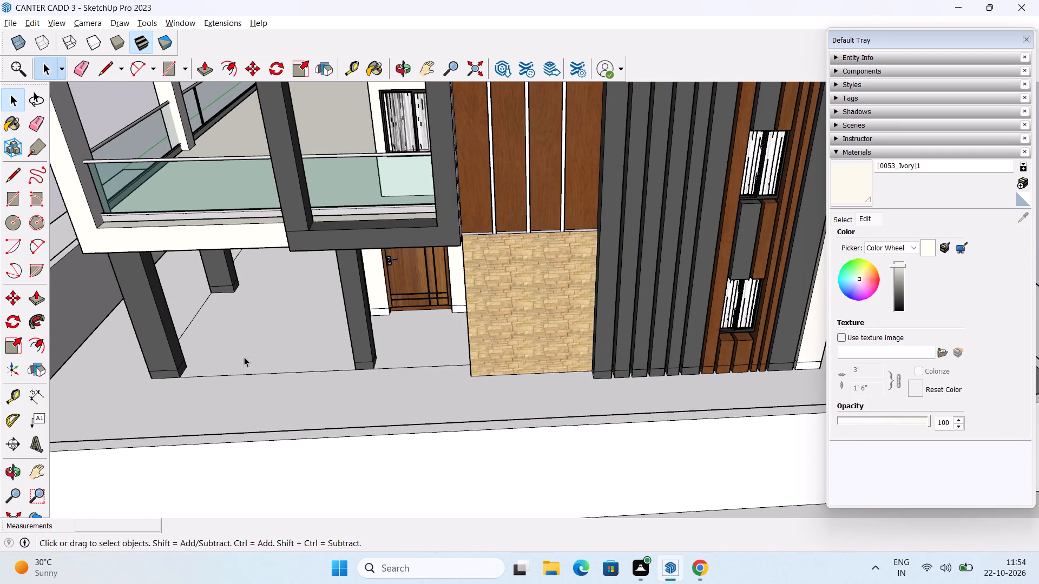
key(e)
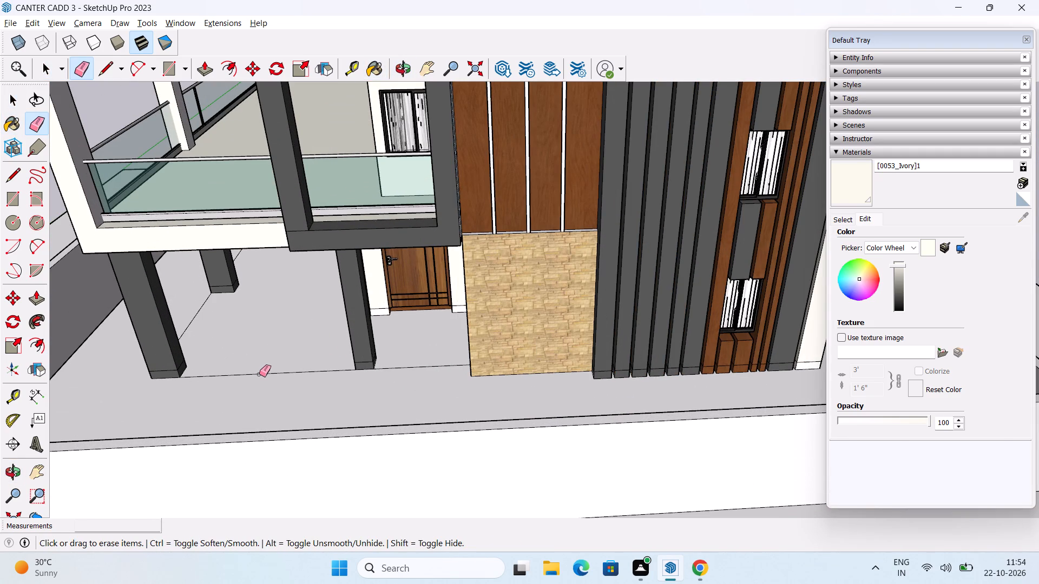
click(259, 374)
middle_drag(262, 371, 264, 83)
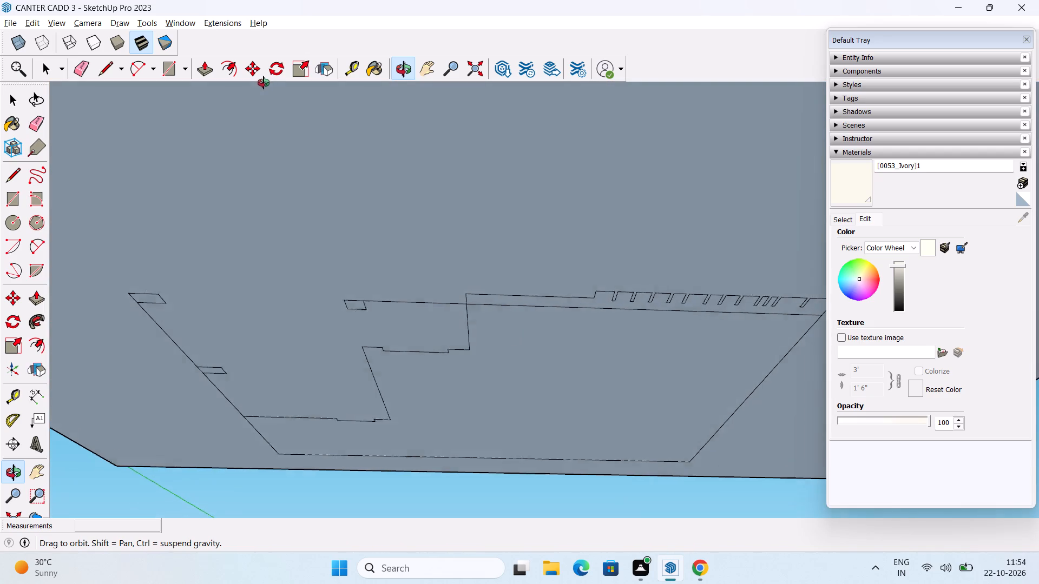
middle_drag(264, 83, 287, 387)
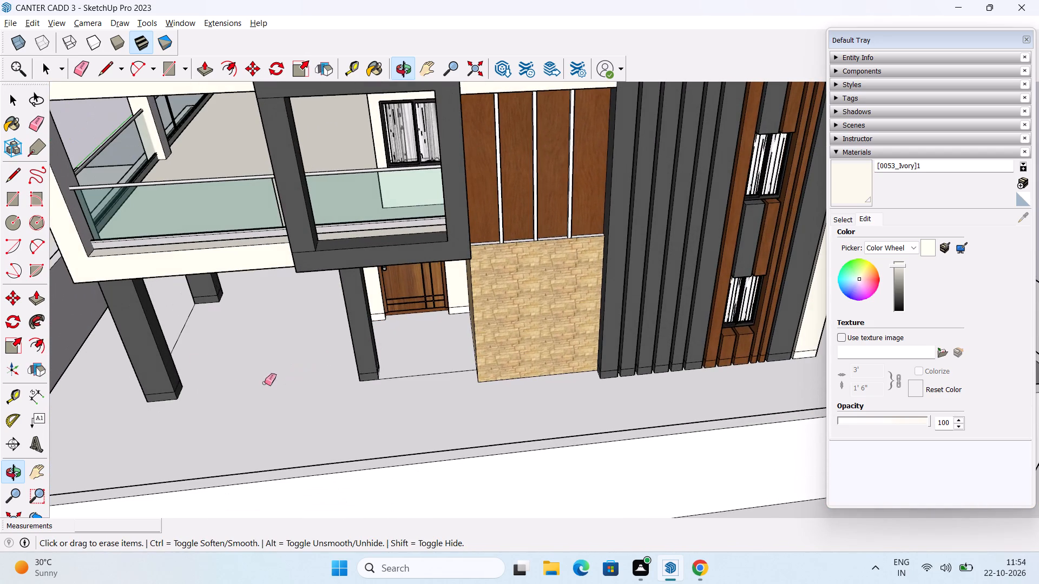
click(180, 333)
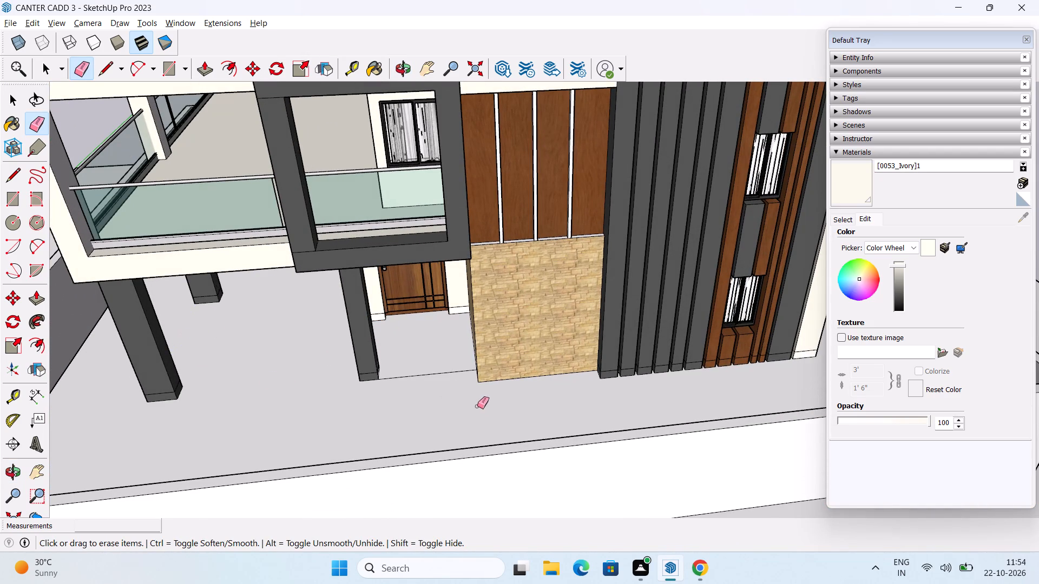
click(446, 372)
Erase the remaining floor line running from the rear balcony column to the ivory ground-floor wall.
scroll(382, 372, down, 2)
middle_drag(344, 361, 393, 291)
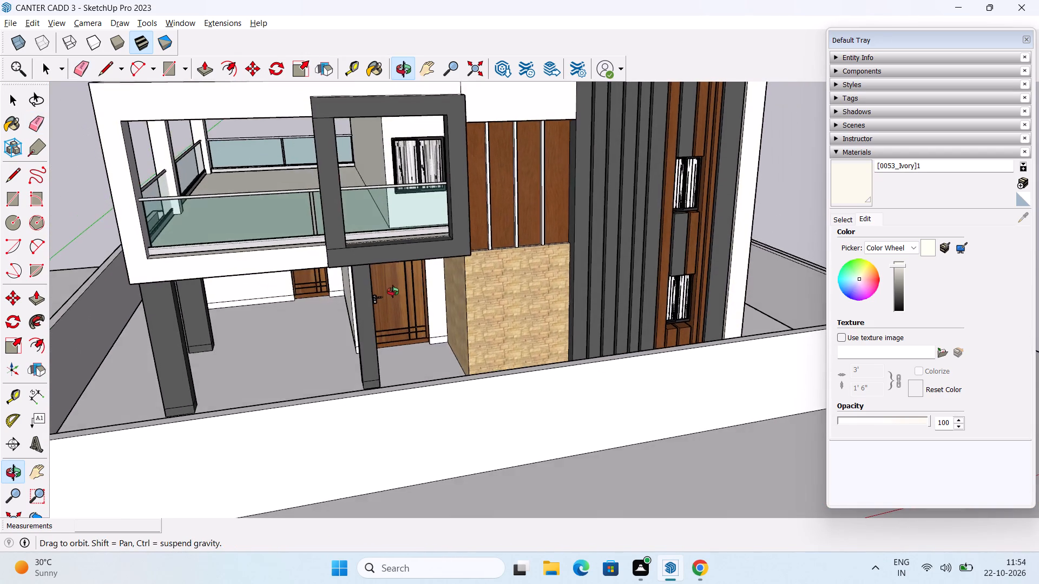
middle_drag(393, 291, 393, 290)
scroll(189, 294, up, 3)
middle_drag(248, 323, 277, 322)
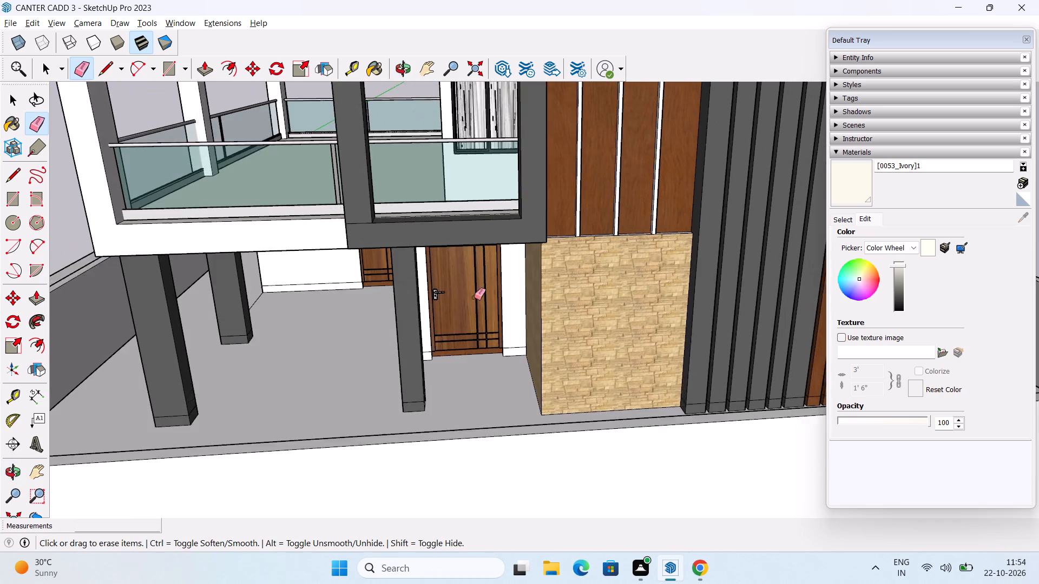
scroll(429, 300, up, 2)
click(230, 302)
scroll(248, 306, down, 4)
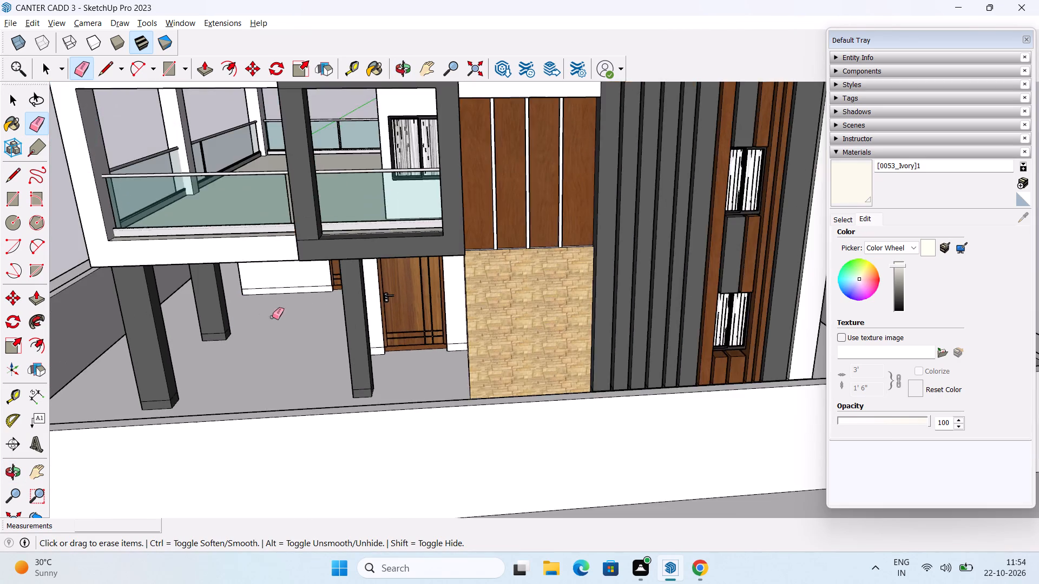
scroll(272, 317, down, 5)
key(space)
Push/Pull the front boundary wall's outer face outward, away from the house, by about 10' 6".
middle_drag(364, 372, 371, 413)
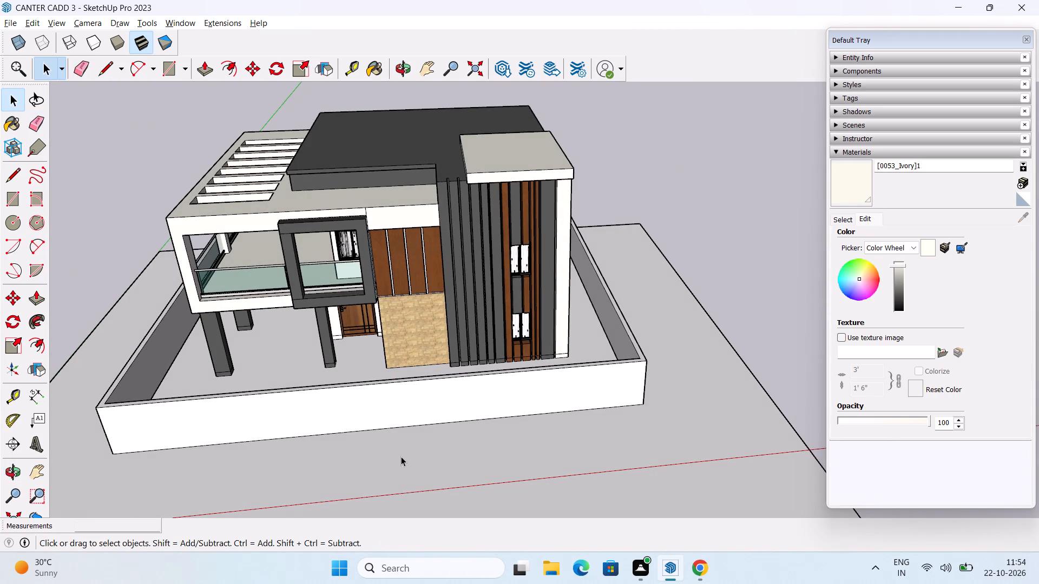
scroll(401, 456, down, 3)
middle_drag(430, 439, 448, 333)
middle_drag(448, 333, 431, 374)
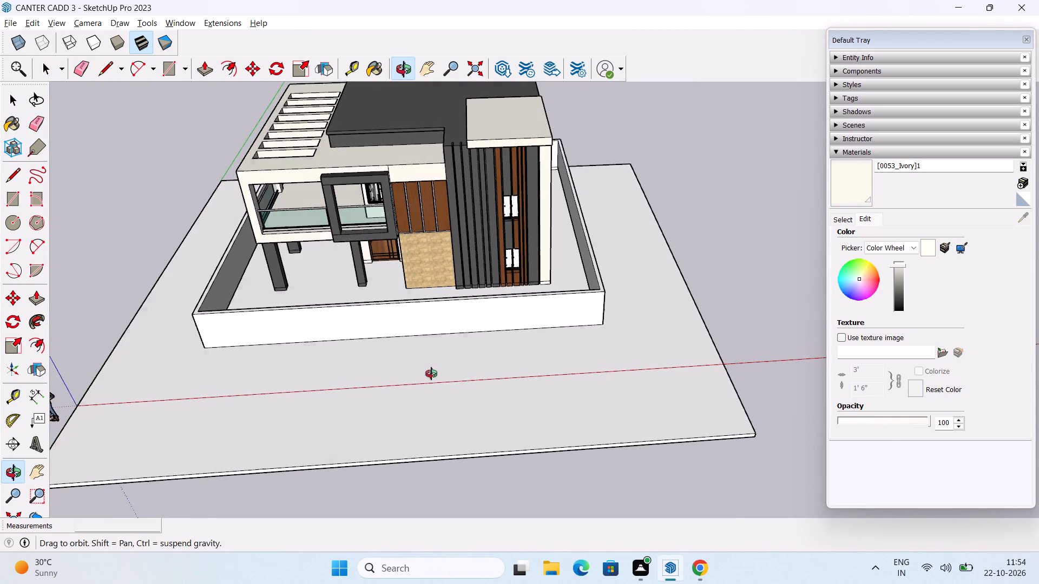
middle_drag(431, 374, 431, 374)
key(p)
click(445, 324)
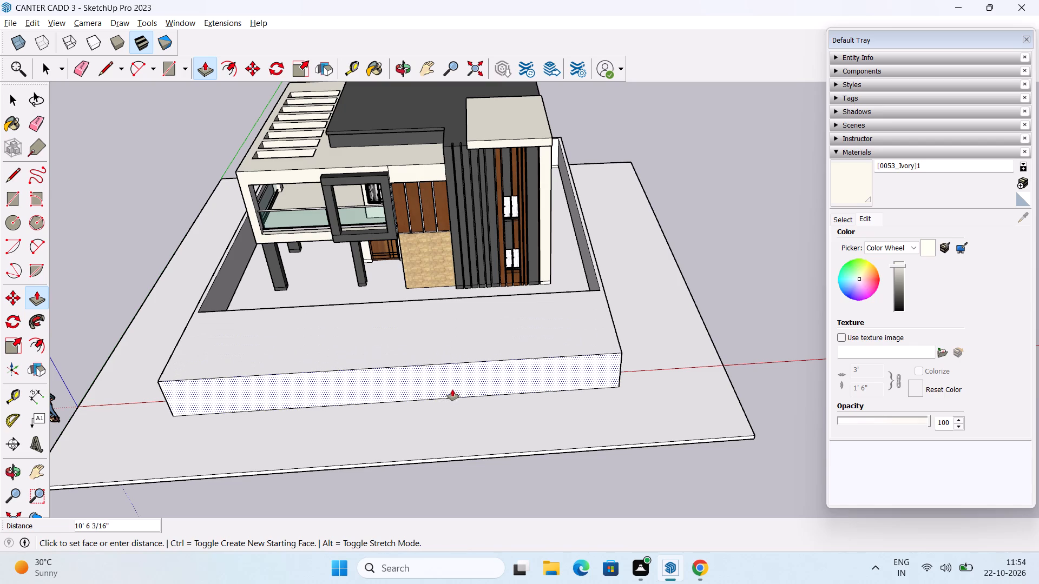
click(460, 387)
Push/Pull the front boundary wall's inner face outward, away from the house, by about 10' 11" to enlarge the front yard.
middle_drag(466, 326, 242, 397)
middle_drag(486, 305, 314, 306)
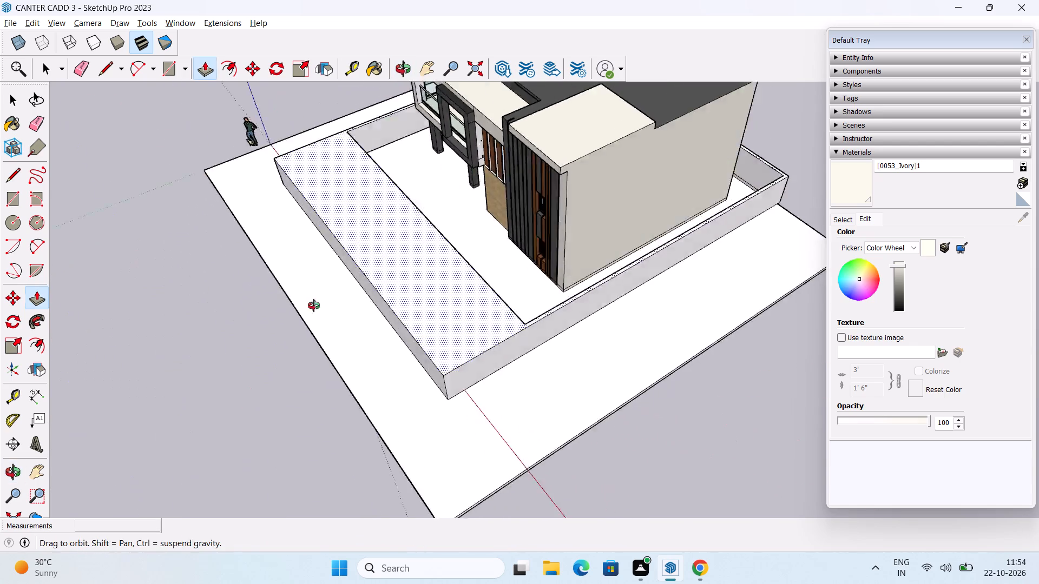
middle_drag(314, 306, 279, 307)
middle_drag(502, 279, 409, 270)
scroll(504, 231, up, 5)
click(498, 231)
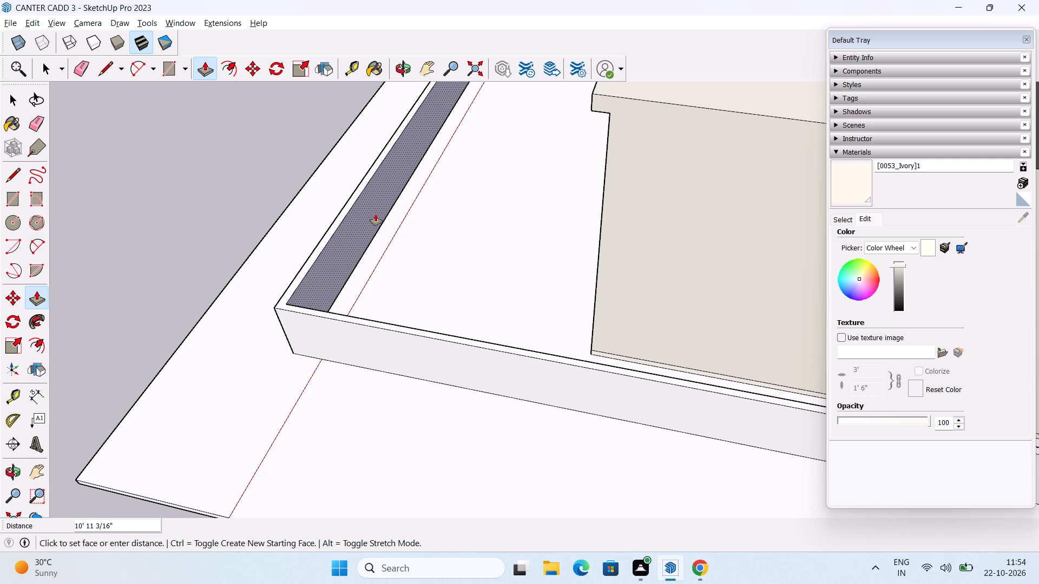
click(376, 214)
Push the front boundary wall's inner face a further 1 5/16" outward to thin the wall.
middle_drag(348, 249, 472, 284)
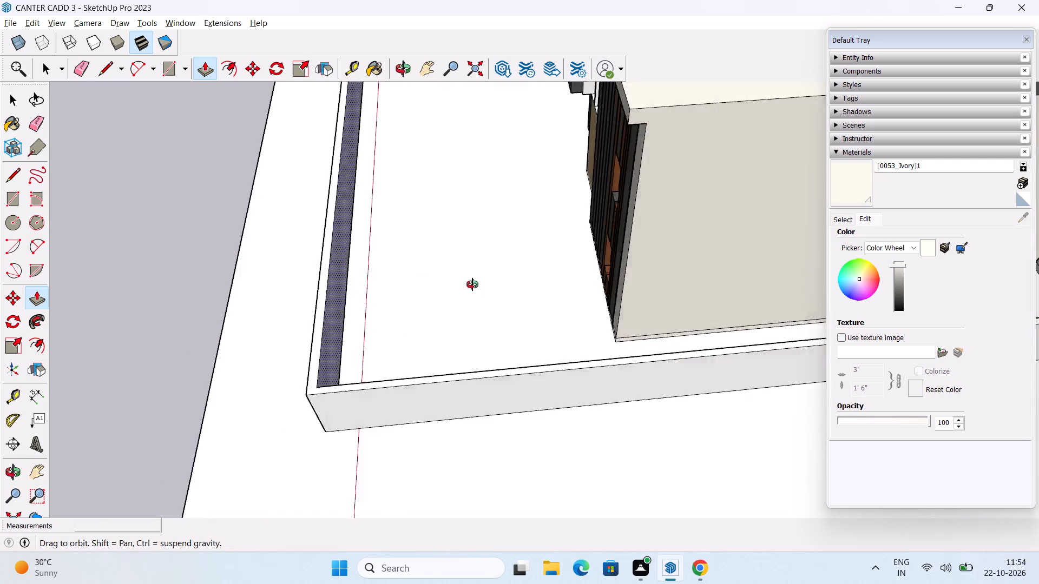
middle_drag(472, 284, 630, 335)
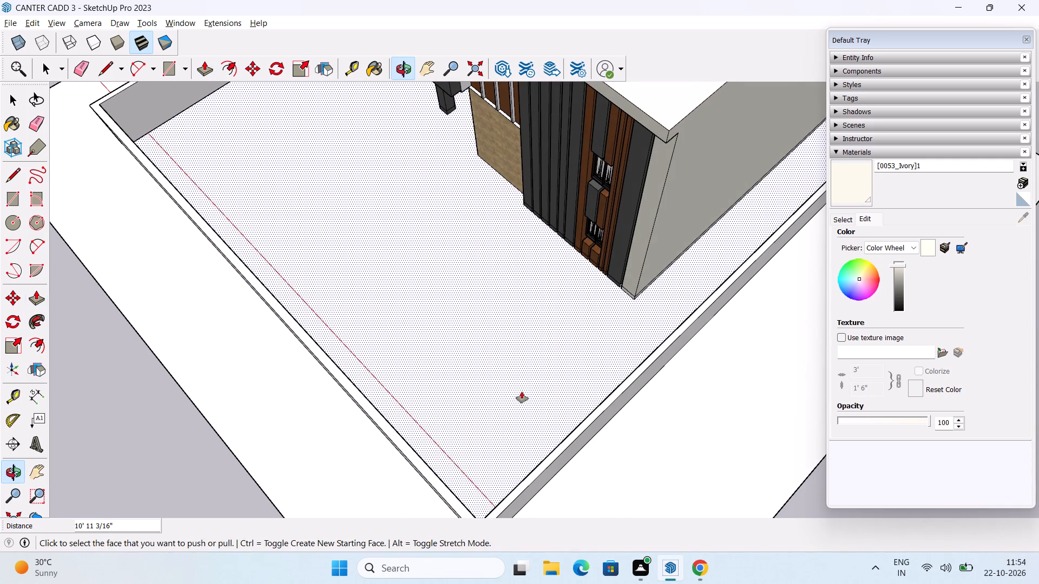
middle_drag(519, 393, 540, 325)
scroll(485, 396, up, 5)
middle_drag(487, 412, 475, 371)
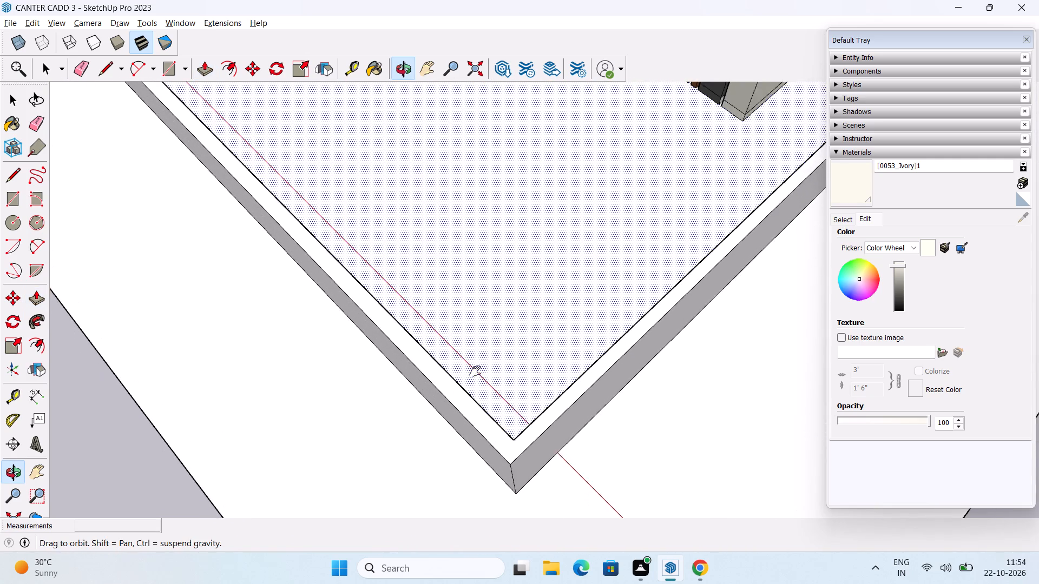
middle_drag(475, 371, 472, 368)
middle_drag(484, 373, 435, 444)
scroll(453, 428, up, 1)
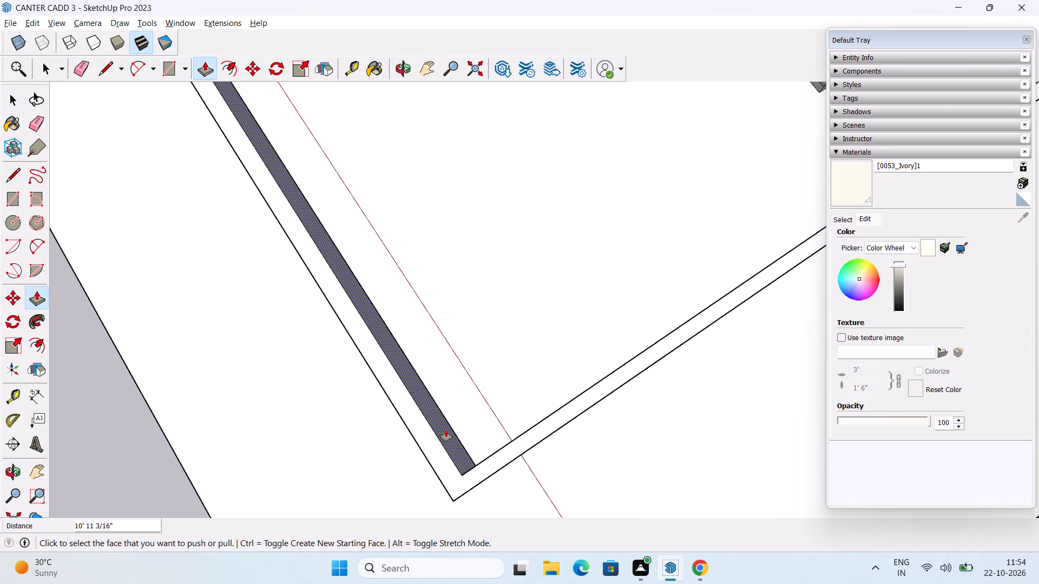
click(446, 430)
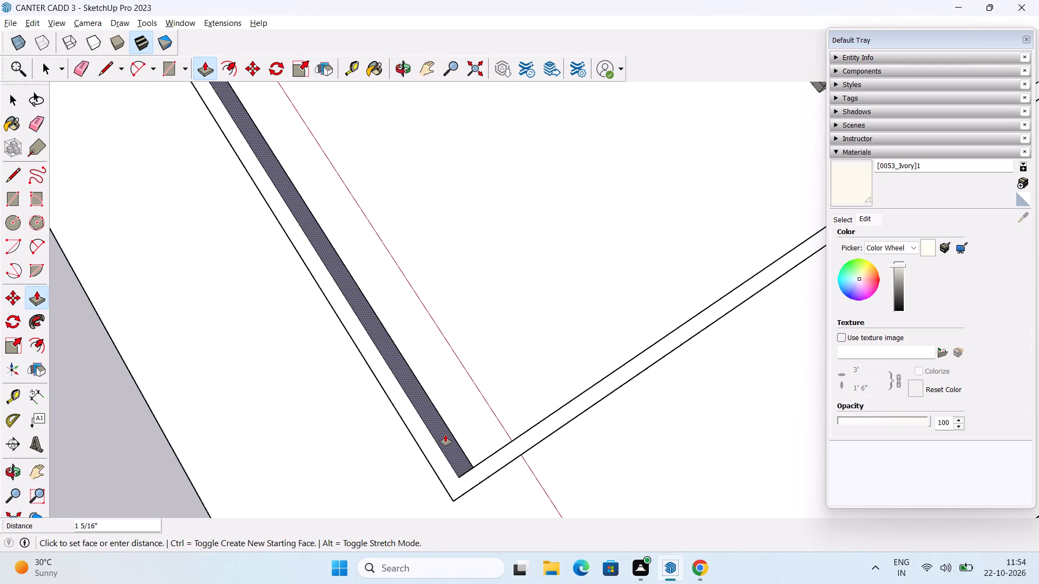
click(445, 435)
key(space)
Extend the ground slab's front edge outward, beyond the front boundary wall, by about 6' 9".
scroll(466, 362, down, 7)
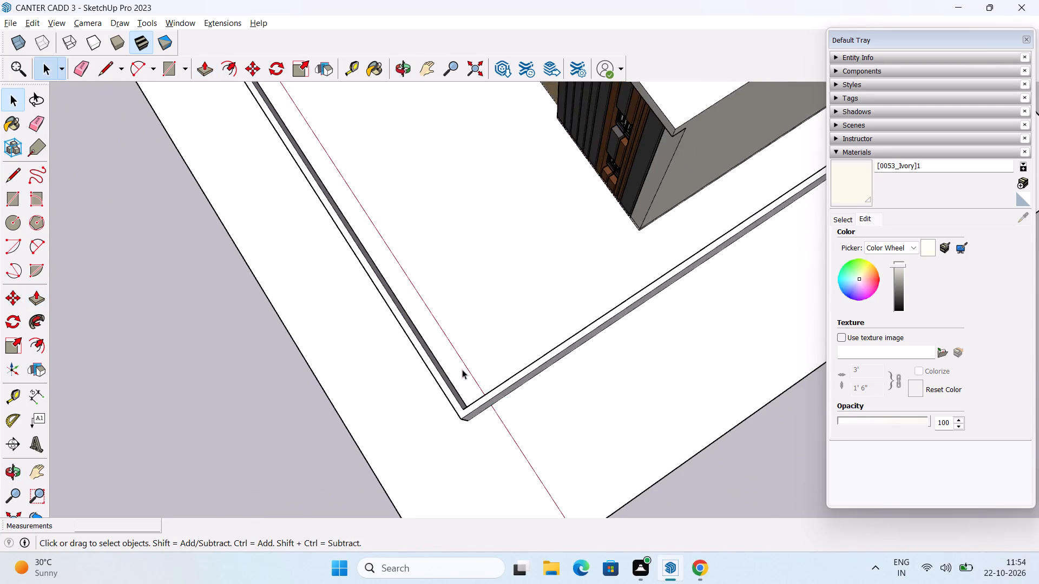
scroll(462, 369, down, 9)
middle_drag(452, 386, 593, 198)
middle_drag(390, 437, 514, 280)
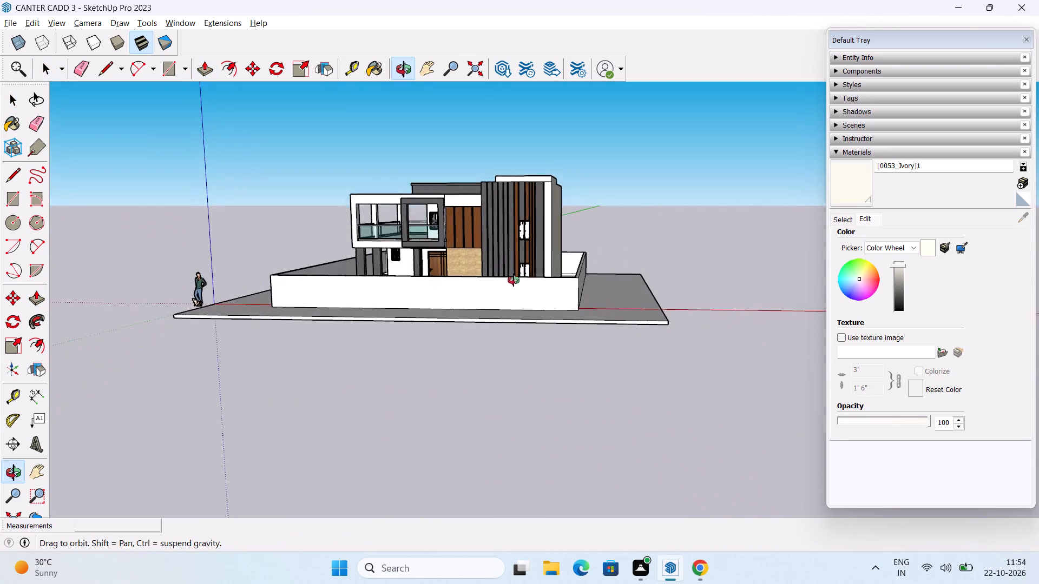
middle_drag(514, 280, 514, 280)
scroll(403, 334, up, 2)
middle_drag(407, 324, 439, 489)
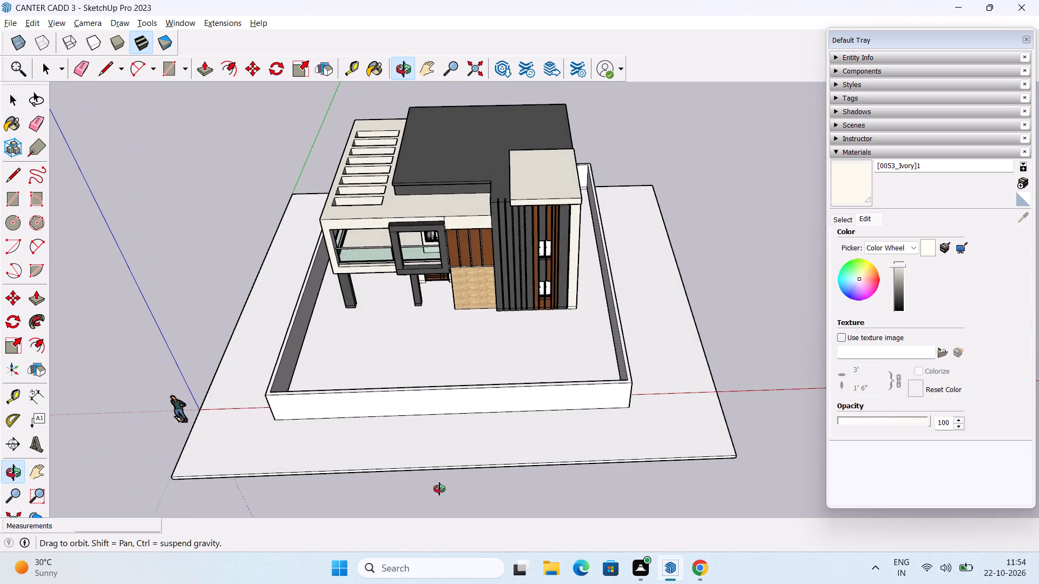
middle_drag(439, 489, 441, 483)
middle_drag(458, 475, 423, 363)
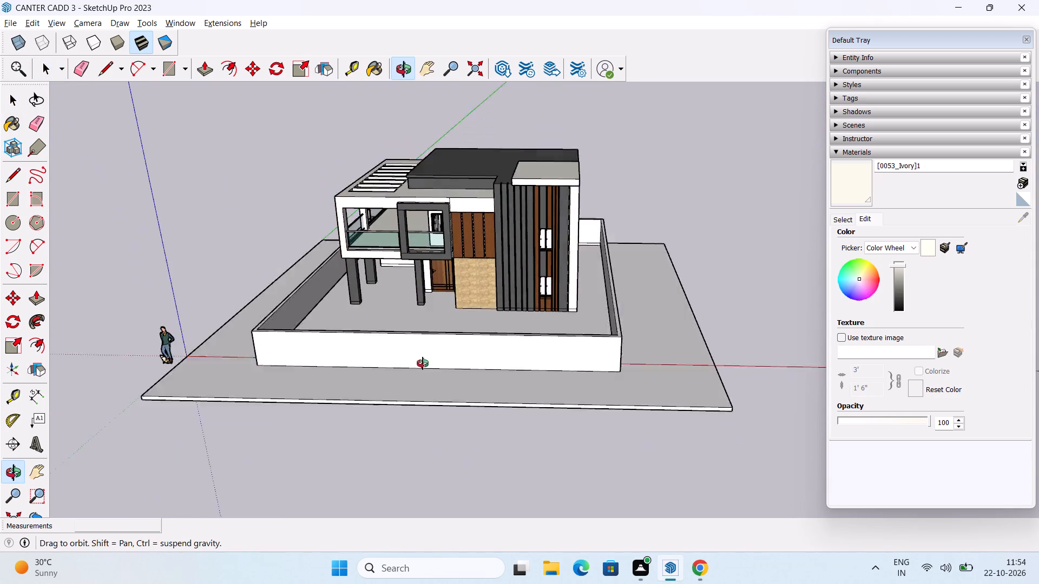
middle_drag(423, 363, 422, 362)
key(p)
scroll(417, 393, up, 4)
click(445, 379)
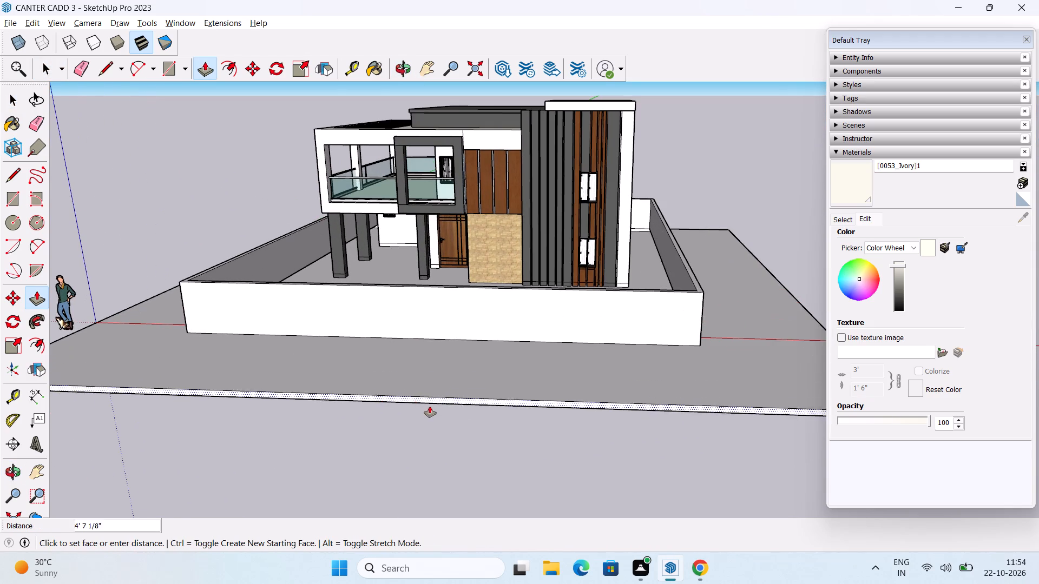
scroll(430, 406, down, 7)
middle_drag(432, 406, 409, 514)
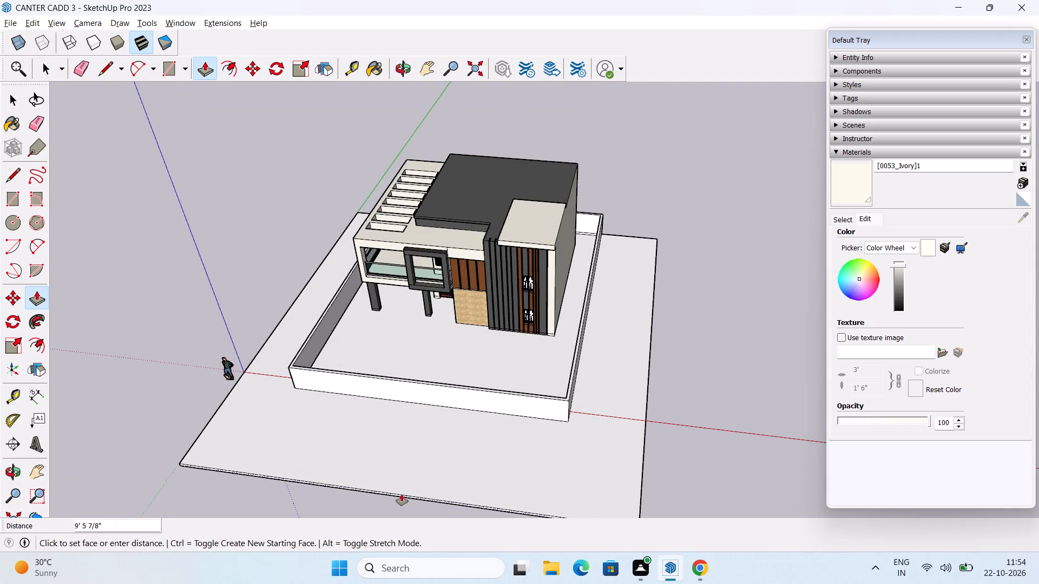
click(419, 482)
Pull the front boundary wall's inner face back toward the house by 1 9/16" and again by about 10' 8".
middle_drag(402, 474, 438, 410)
scroll(423, 356, up, 5)
middle_drag(433, 375, 442, 474)
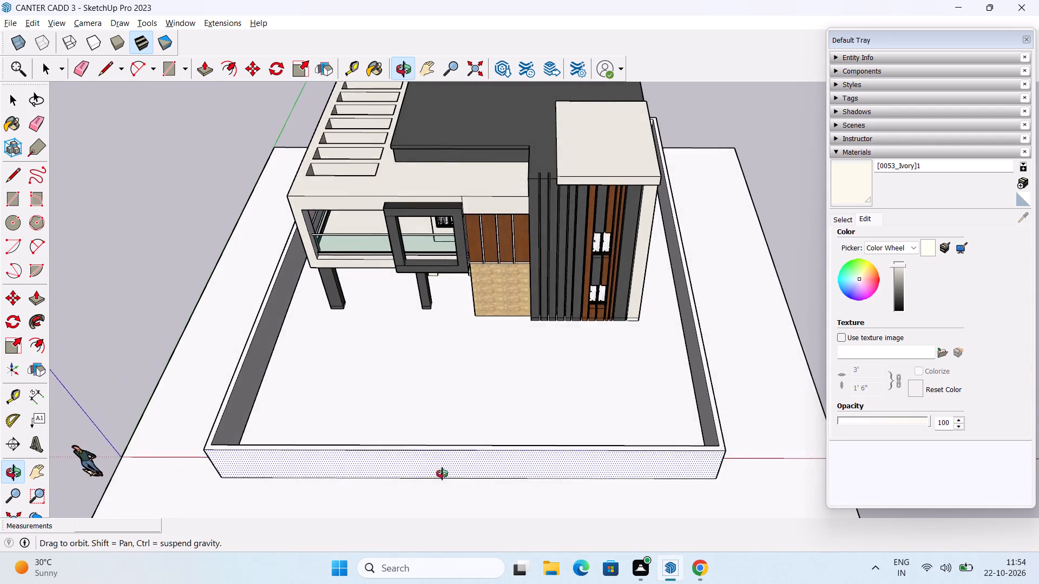
middle_drag(442, 474, 432, 434)
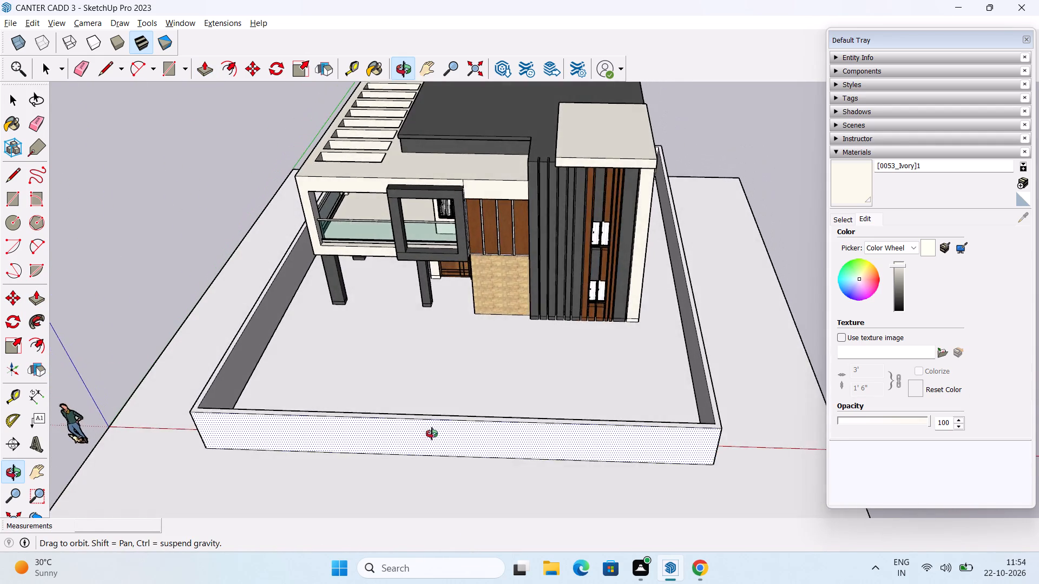
middle_drag(432, 434, 288, 522)
middle_drag(440, 454, 268, 466)
middle_drag(399, 412, 300, 395)
scroll(378, 354, up, 3)
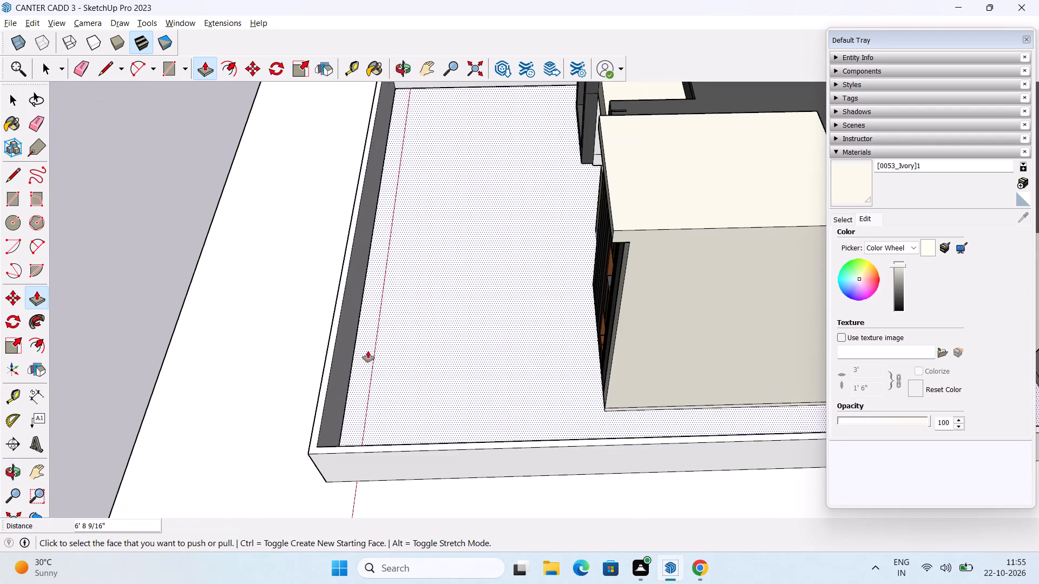
click(347, 343)
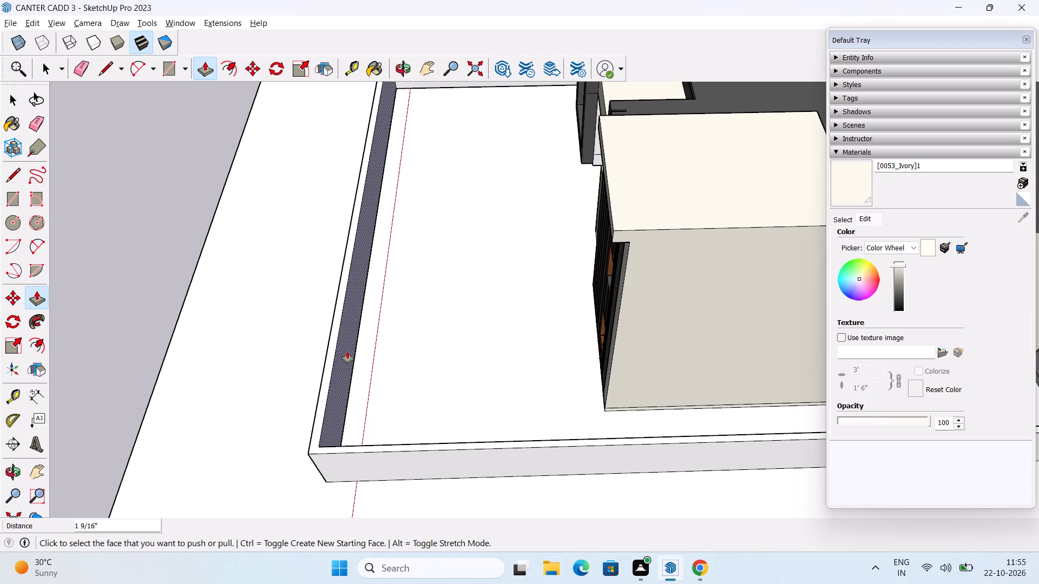
click(346, 357)
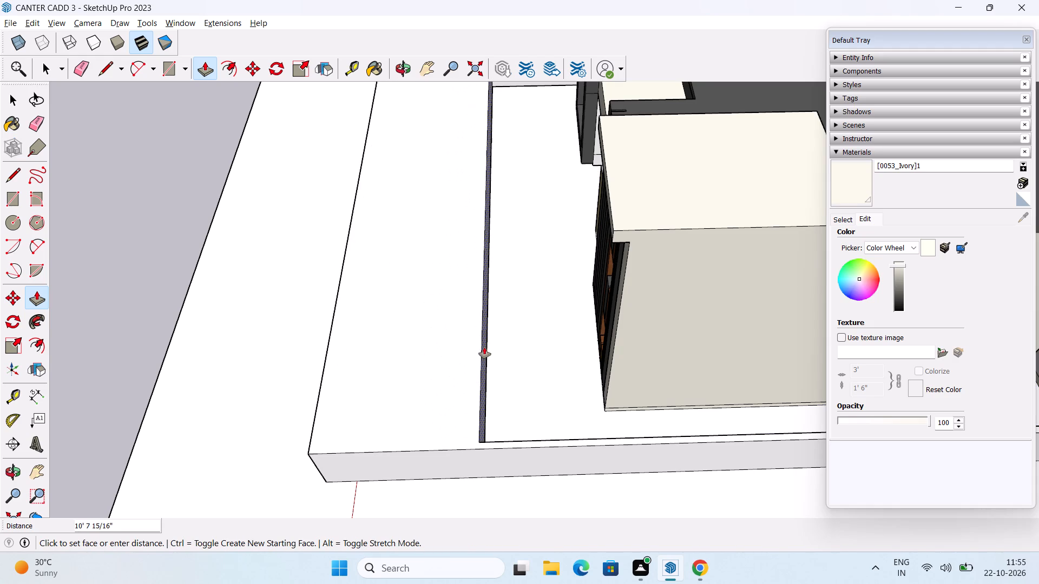
click(484, 347)
middle_drag(352, 389, 534, 395)
scroll(391, 403, down, 2)
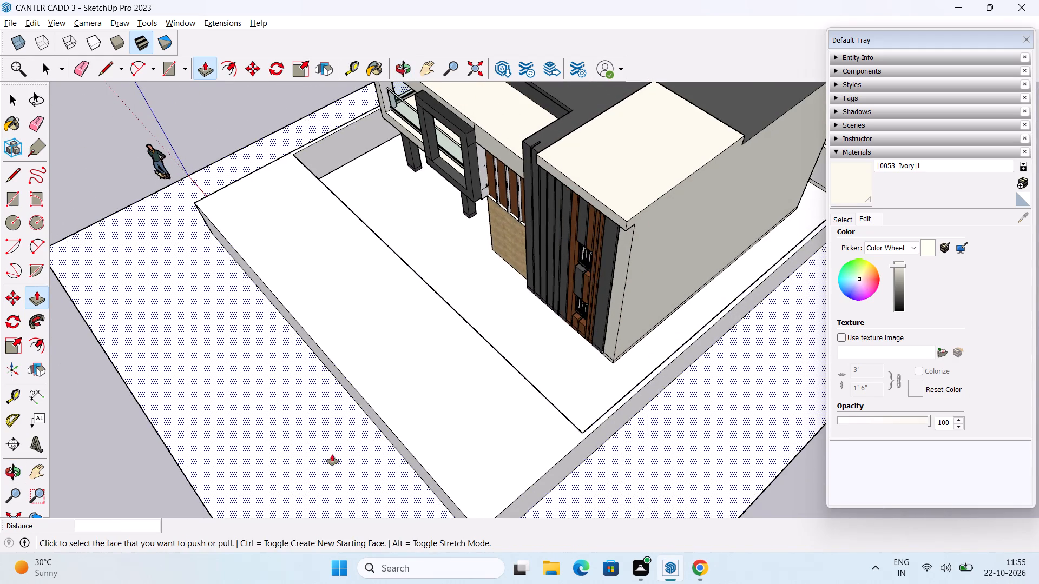
Push the front boundary wall's outer face back toward the house by about 11' 2" to make the wall thin.
middle_drag(332, 454, 505, 450)
click(532, 435)
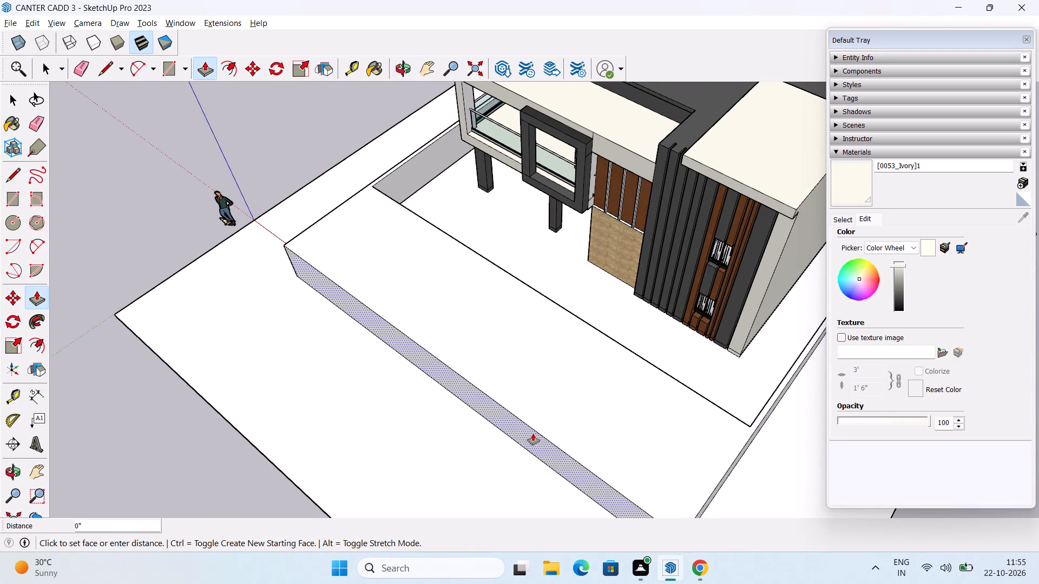
click(606, 349)
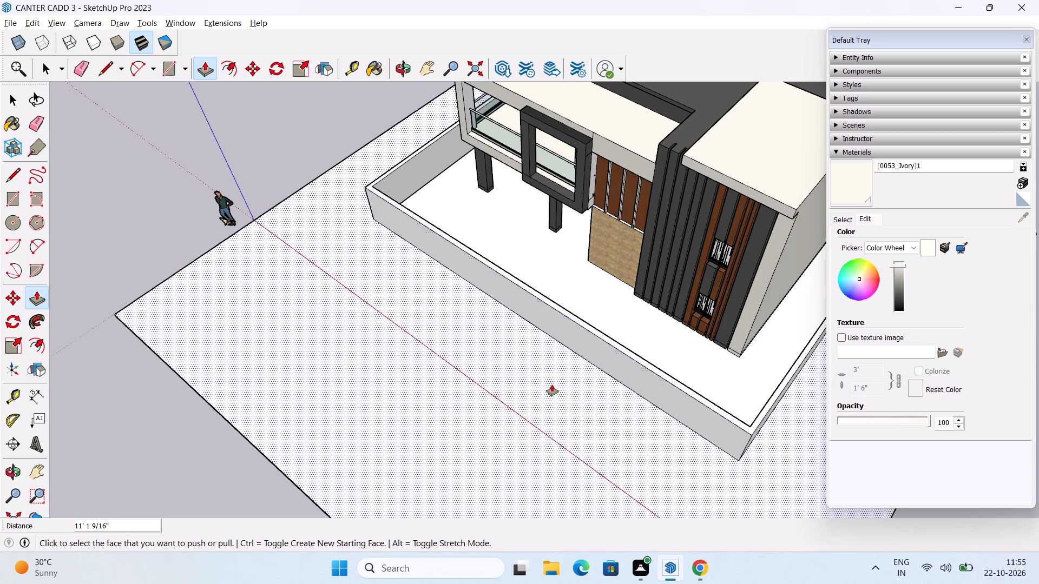
middle_drag(532, 395, 567, 359)
key(space)
click(287, 174)
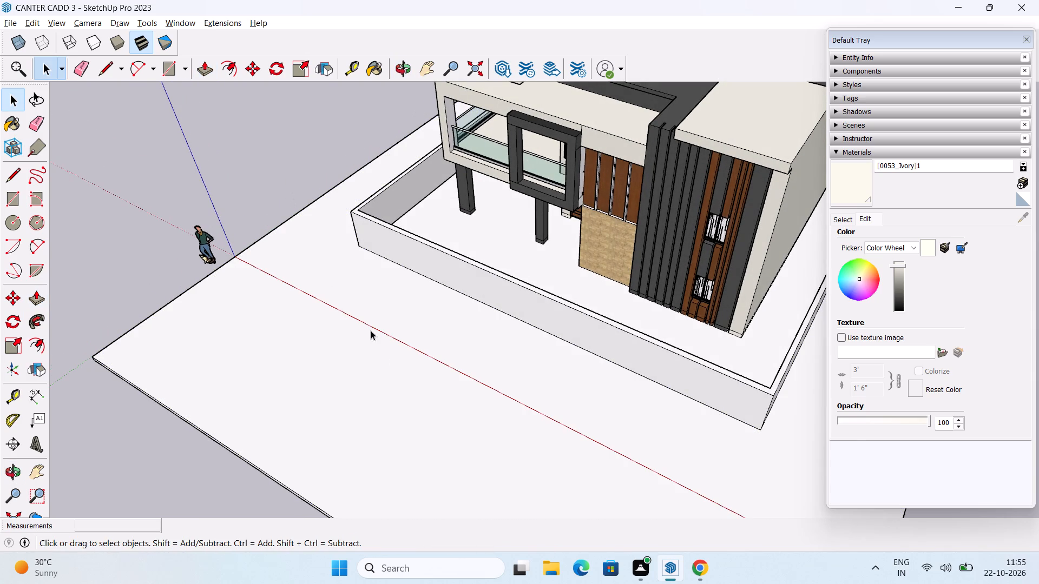
Examine the house and its boundary wall from above, the front, the sides and close up at the ground-floor doors.
middle_drag(402, 351, 569, 376)
scroll(560, 379, down, 2)
middle_drag(558, 382, 537, 524)
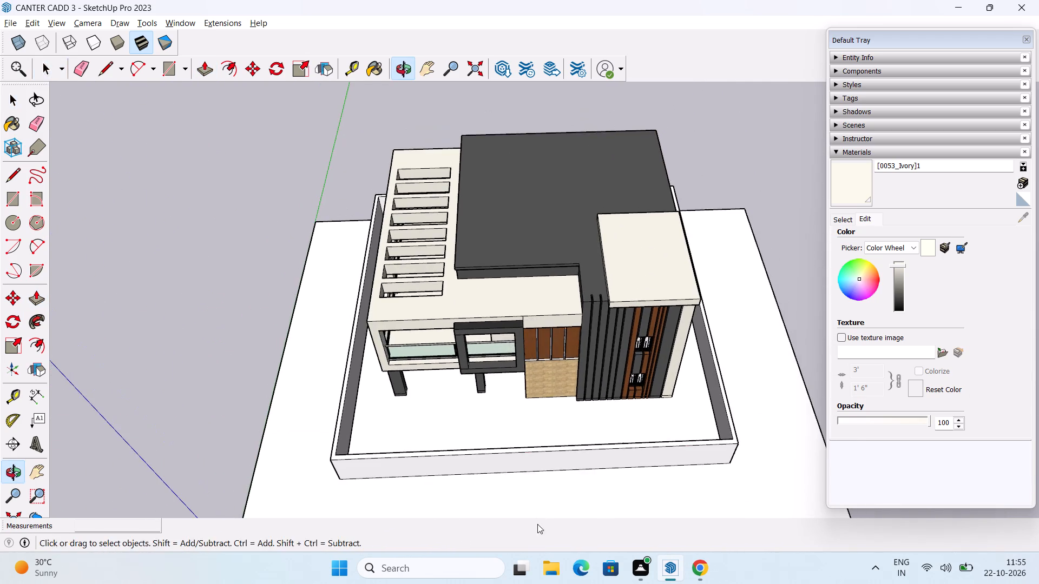
middle_drag(537, 496, 512, 372)
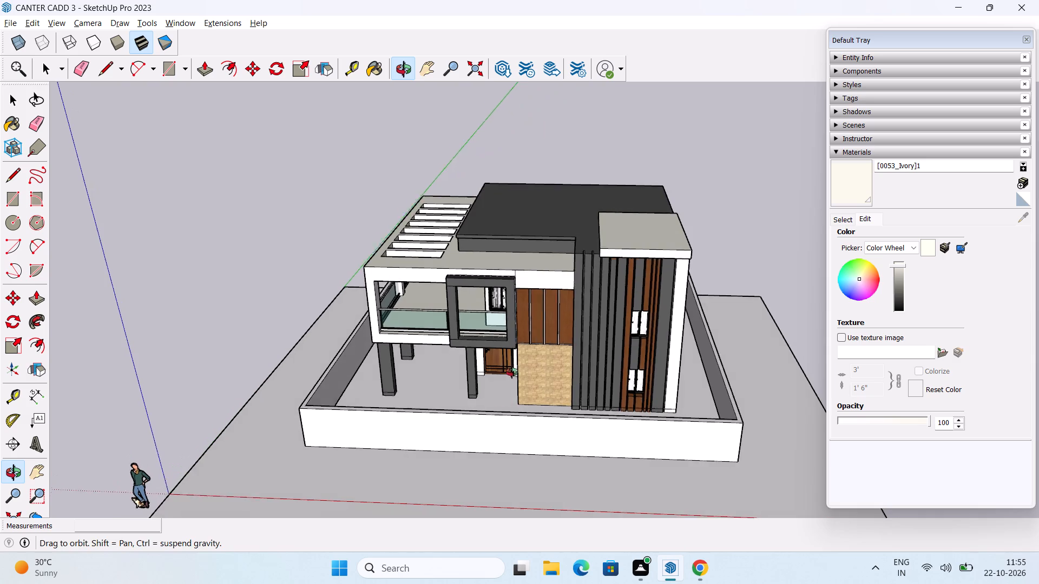
middle_drag(512, 372, 515, 374)
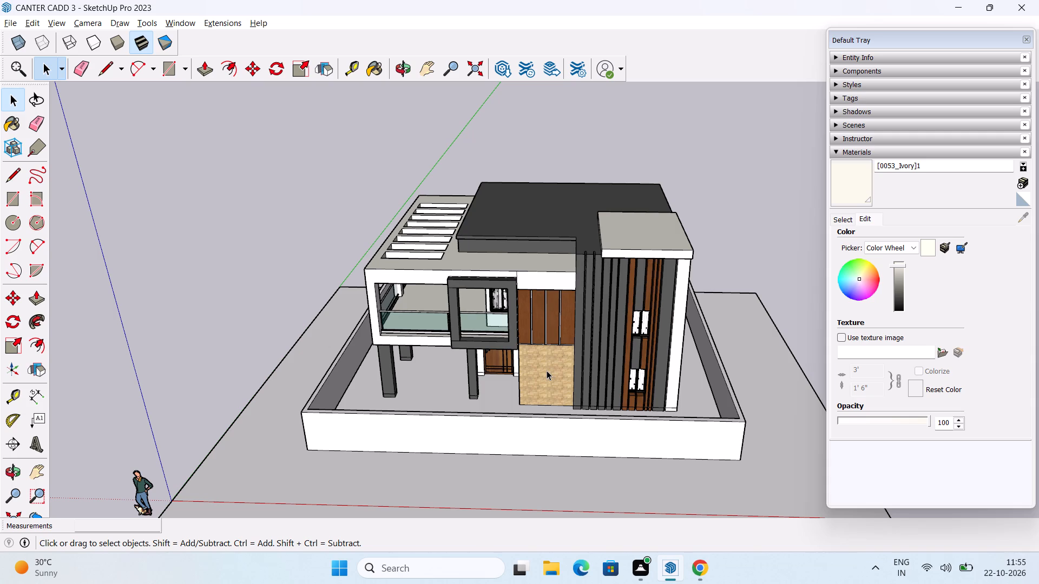
middle_drag(565, 354, 566, 349)
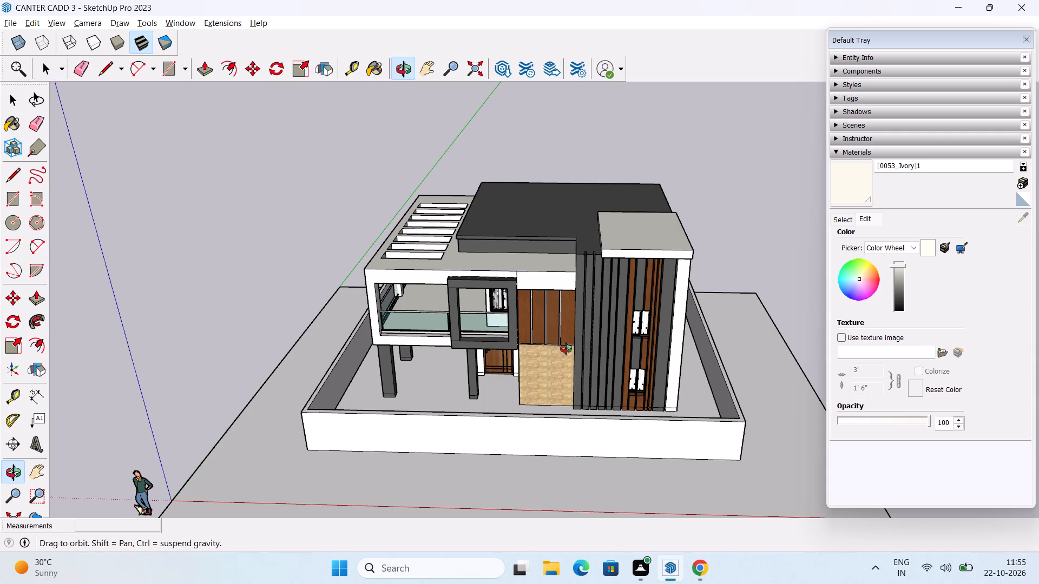
middle_drag(566, 349, 750, 332)
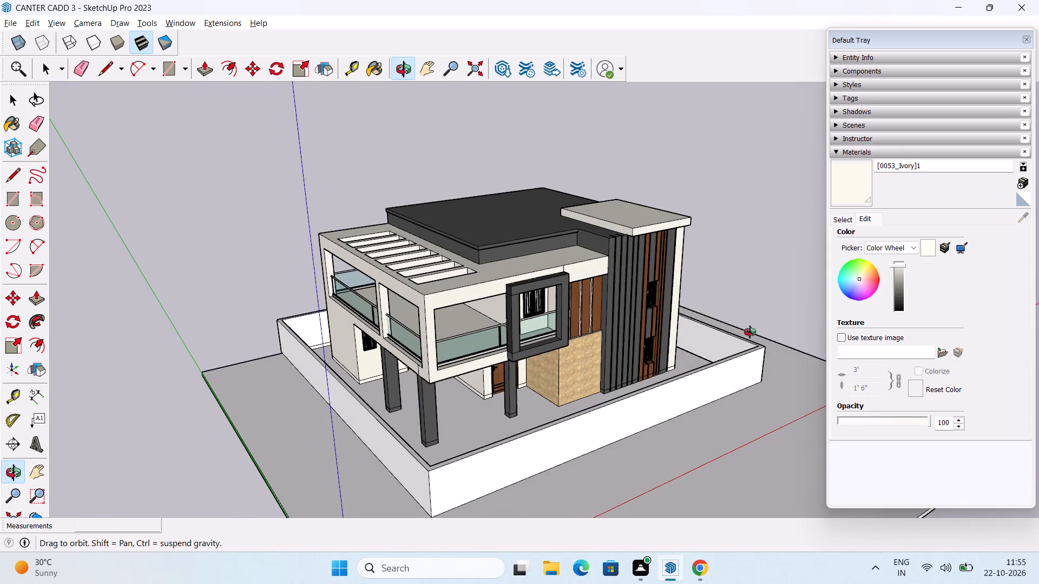
middle_drag(750, 332, 709, 353)
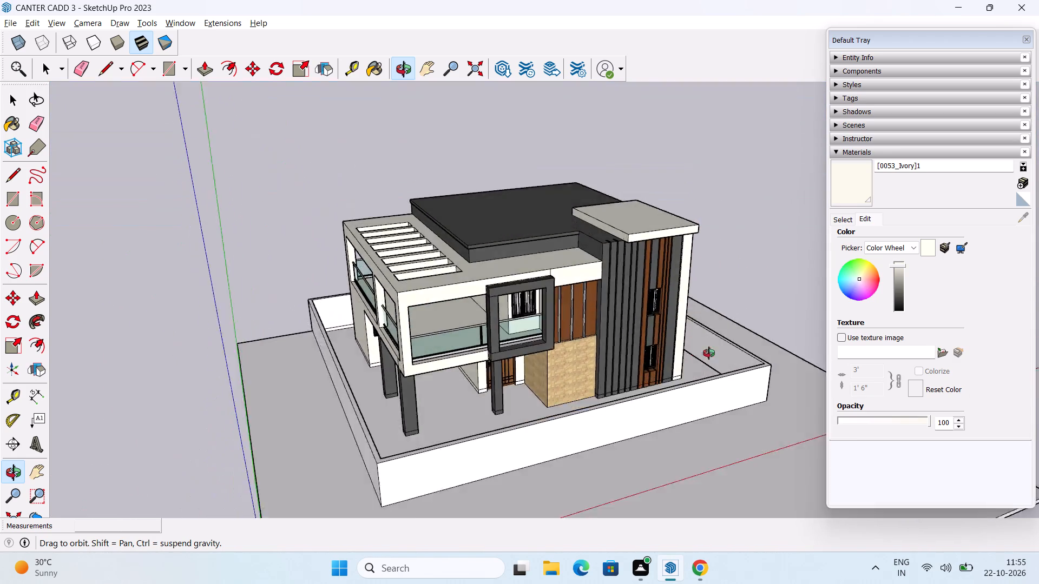
middle_drag(709, 353, 787, 446)
middle_drag(518, 441, 958, 312)
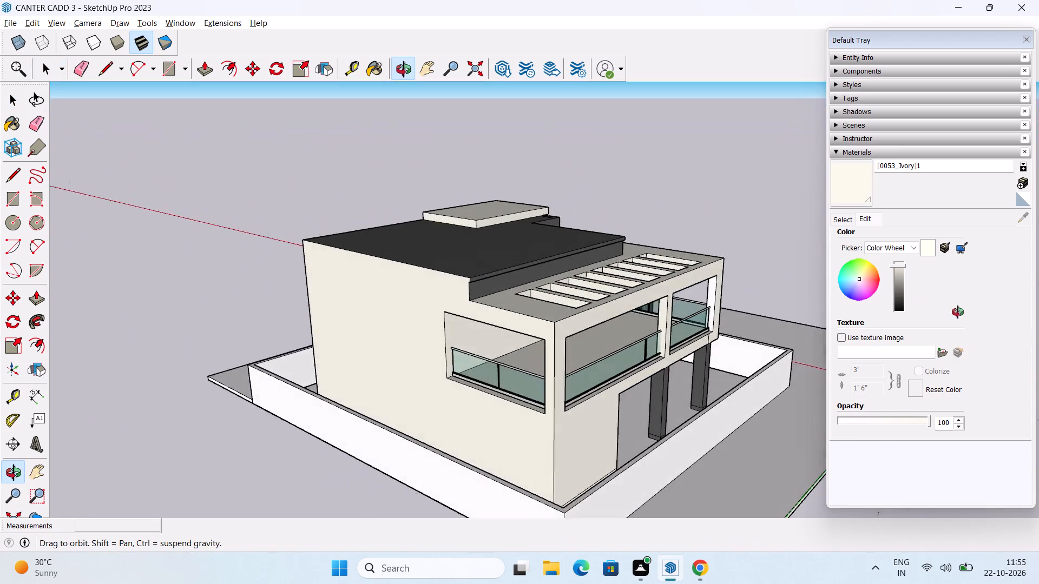
middle_drag(958, 312, 651, 297)
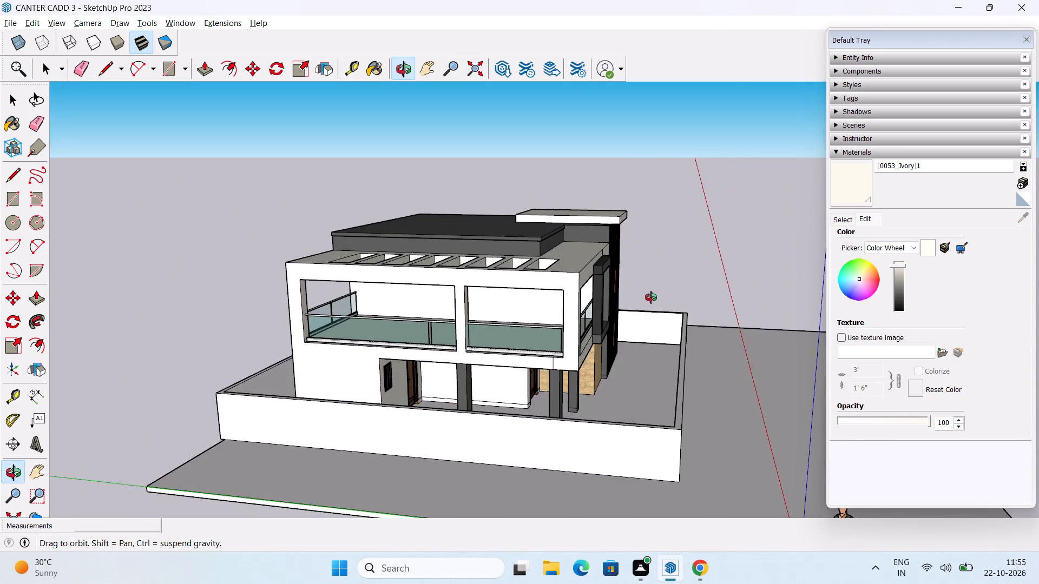
middle_drag(651, 297, 367, 307)
scroll(456, 367, up, 4)
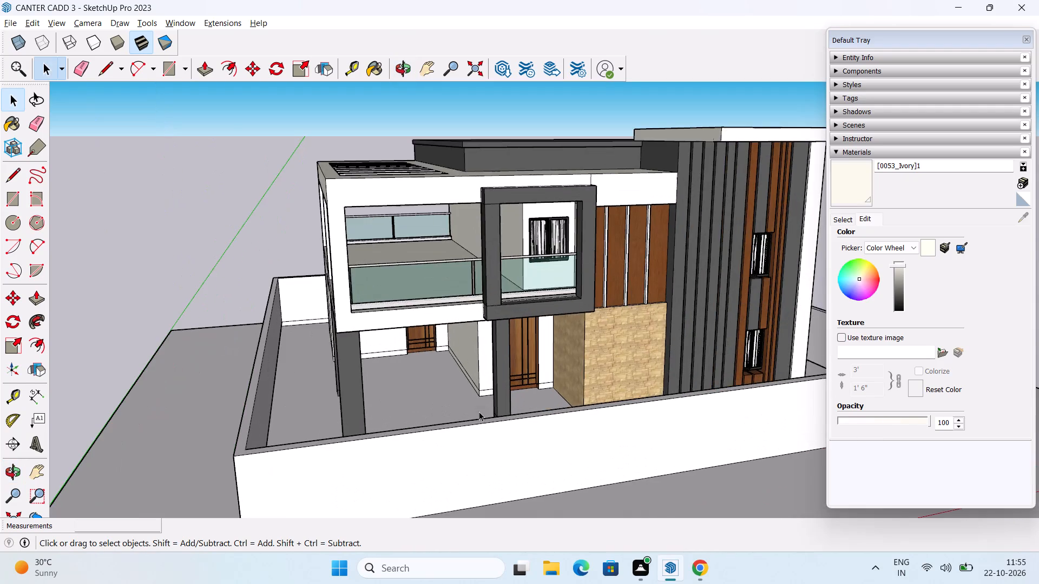
scroll(457, 397, up, 11)
middle_drag(492, 383, 515, 427)
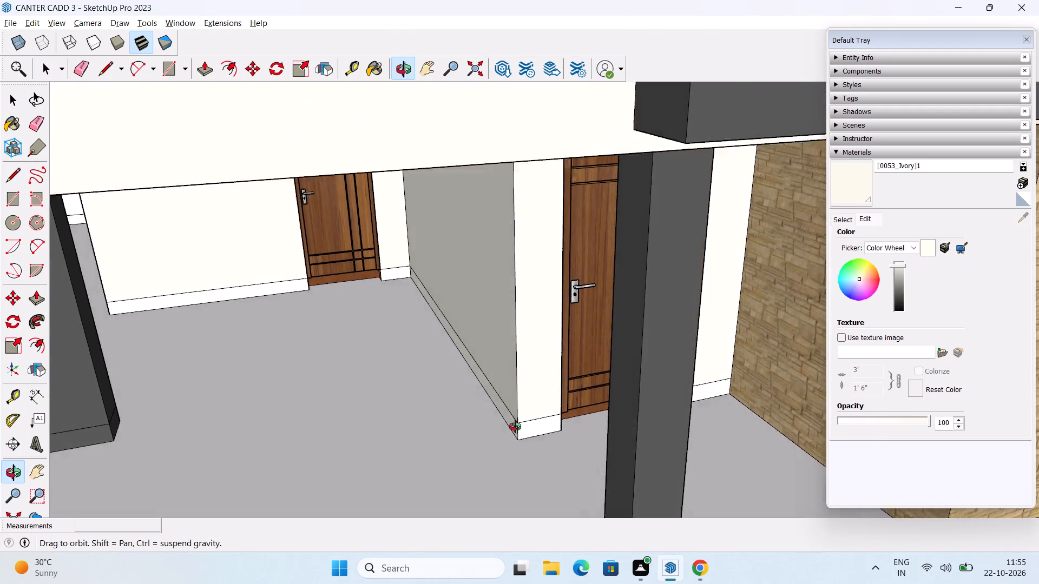
middle_drag(515, 427, 460, 377)
scroll(458, 374, down, 8)
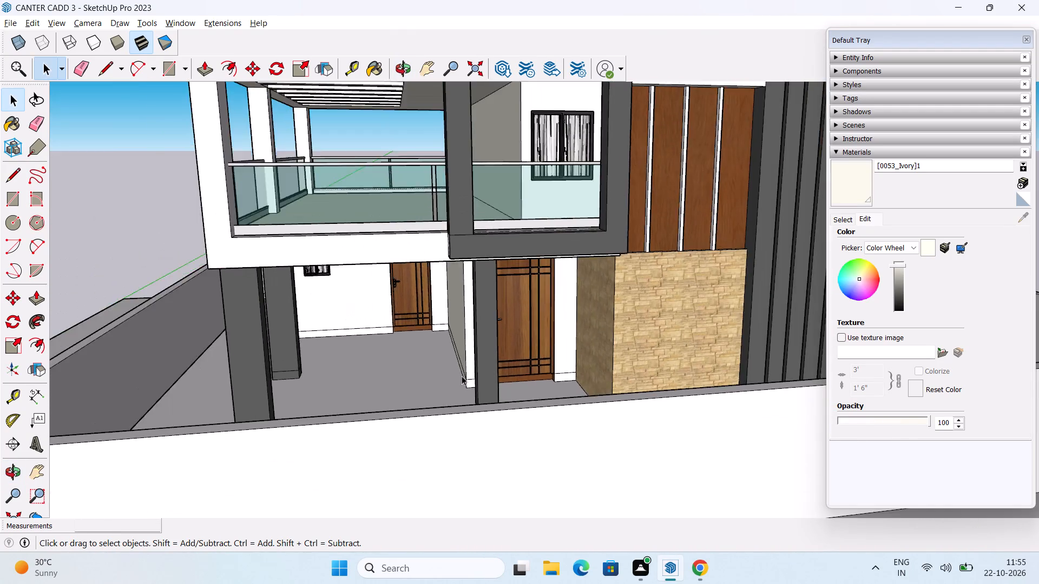
scroll(462, 376, down, 4)
middle_drag(464, 403, 464, 300)
middle_drag(477, 328, 424, 354)
scroll(433, 354, down, 2)
middle_drag(460, 362, 413, 340)
middle_drag(418, 344, 435, 354)
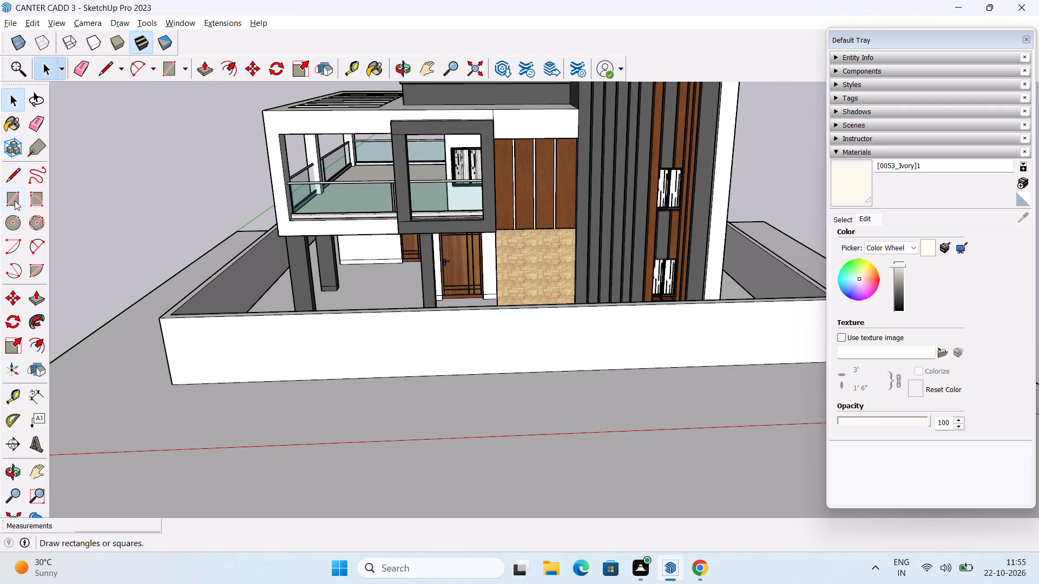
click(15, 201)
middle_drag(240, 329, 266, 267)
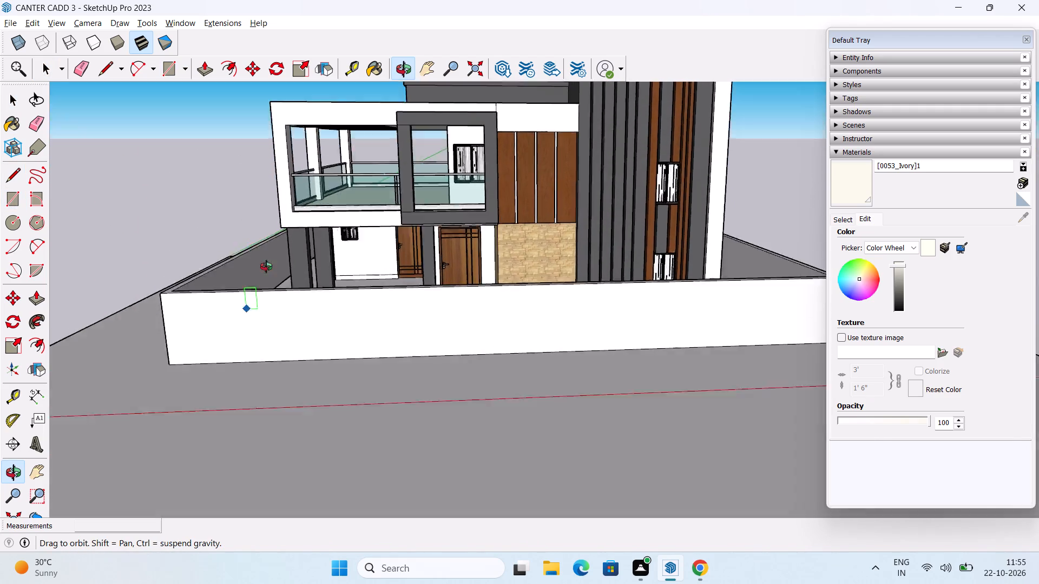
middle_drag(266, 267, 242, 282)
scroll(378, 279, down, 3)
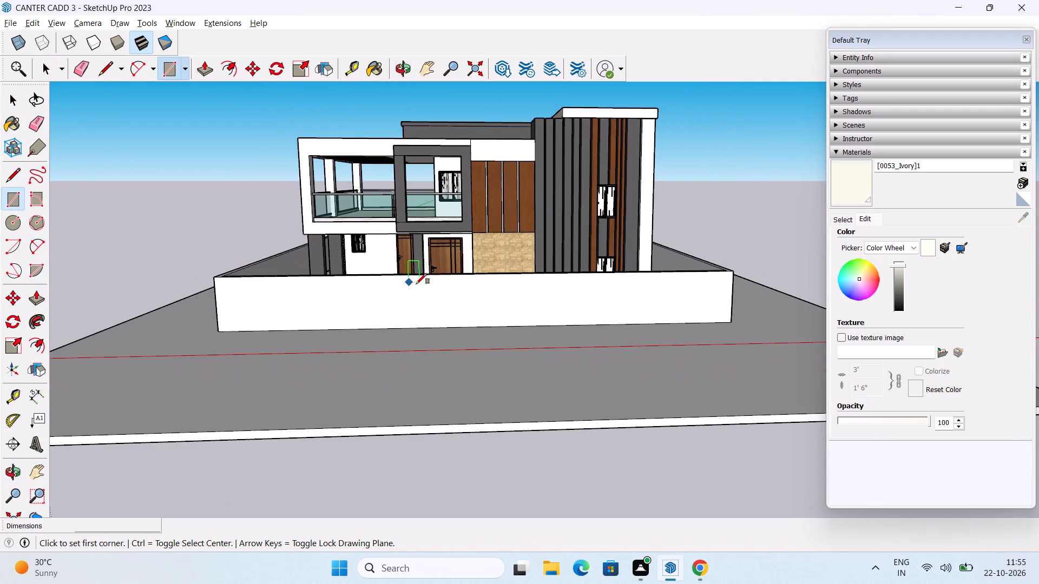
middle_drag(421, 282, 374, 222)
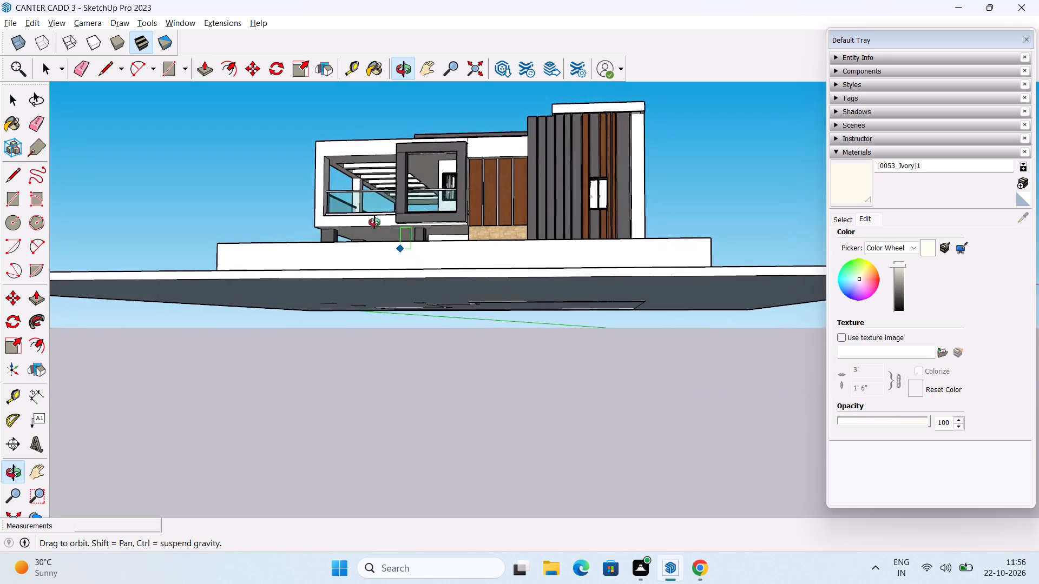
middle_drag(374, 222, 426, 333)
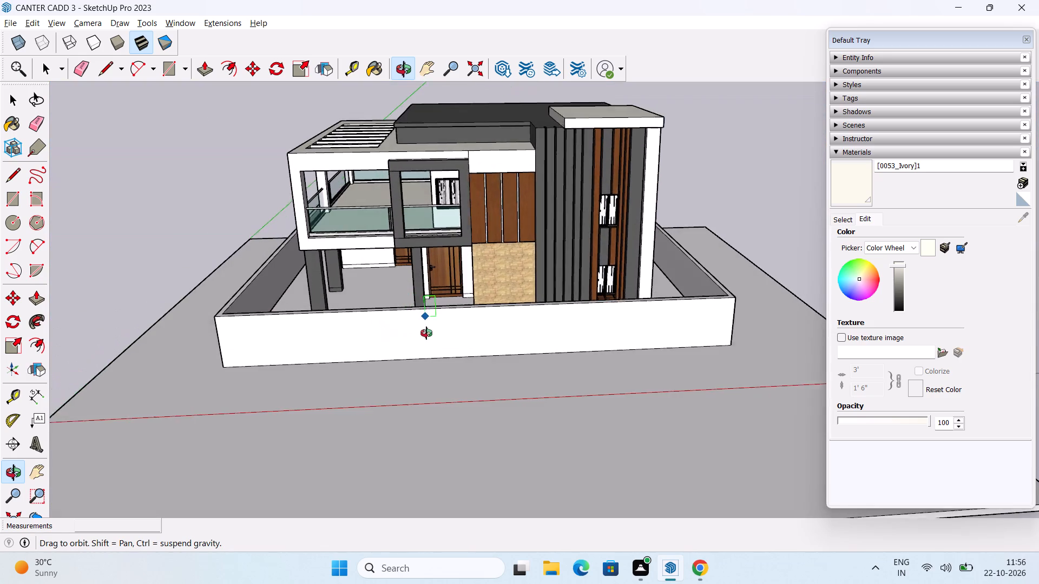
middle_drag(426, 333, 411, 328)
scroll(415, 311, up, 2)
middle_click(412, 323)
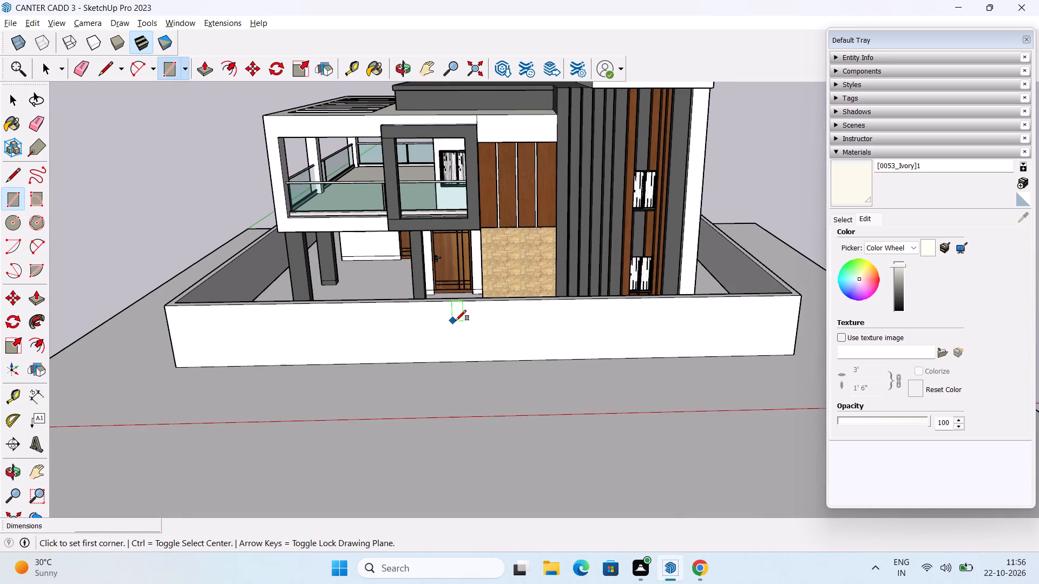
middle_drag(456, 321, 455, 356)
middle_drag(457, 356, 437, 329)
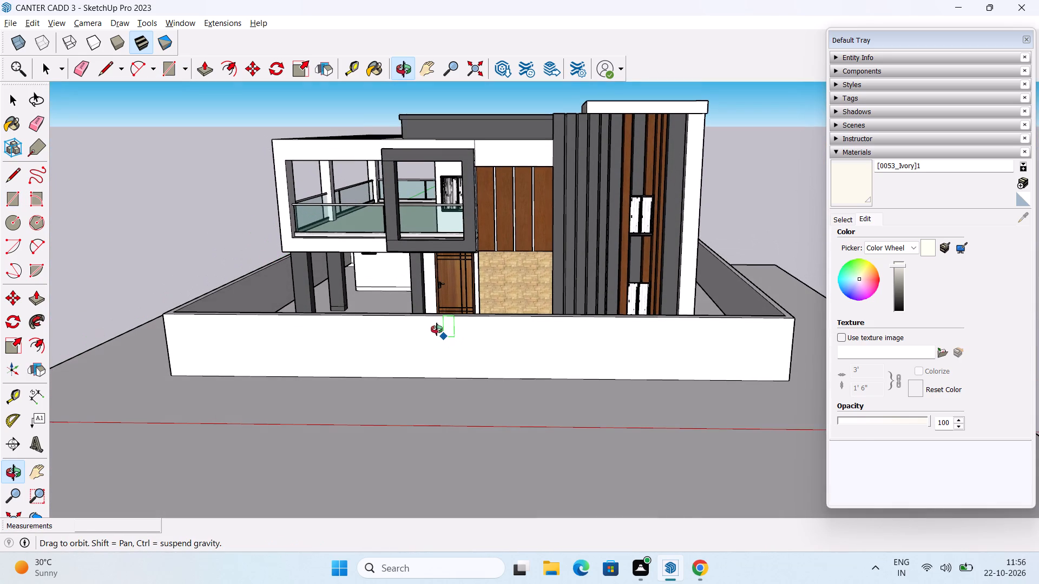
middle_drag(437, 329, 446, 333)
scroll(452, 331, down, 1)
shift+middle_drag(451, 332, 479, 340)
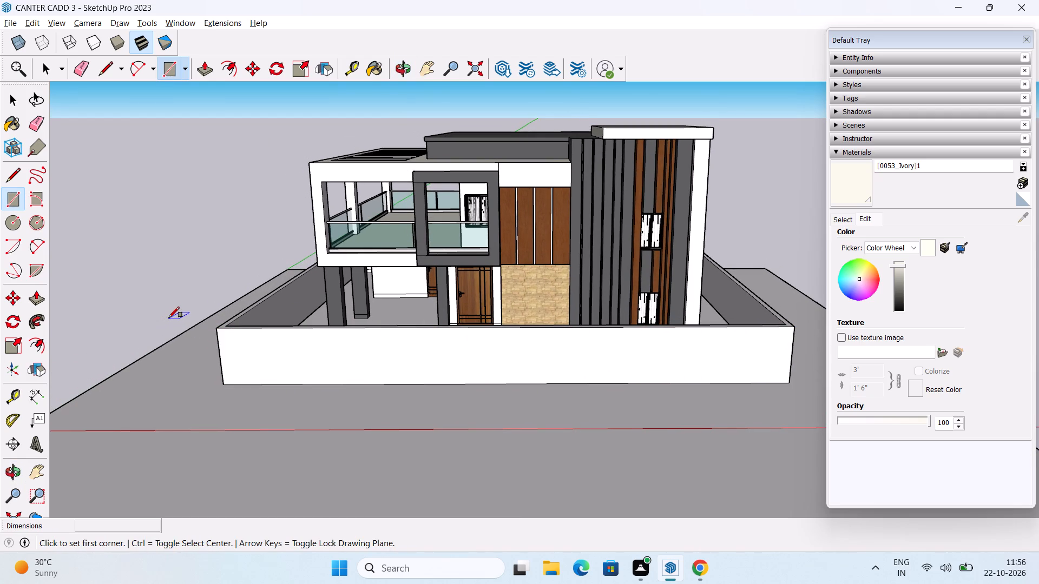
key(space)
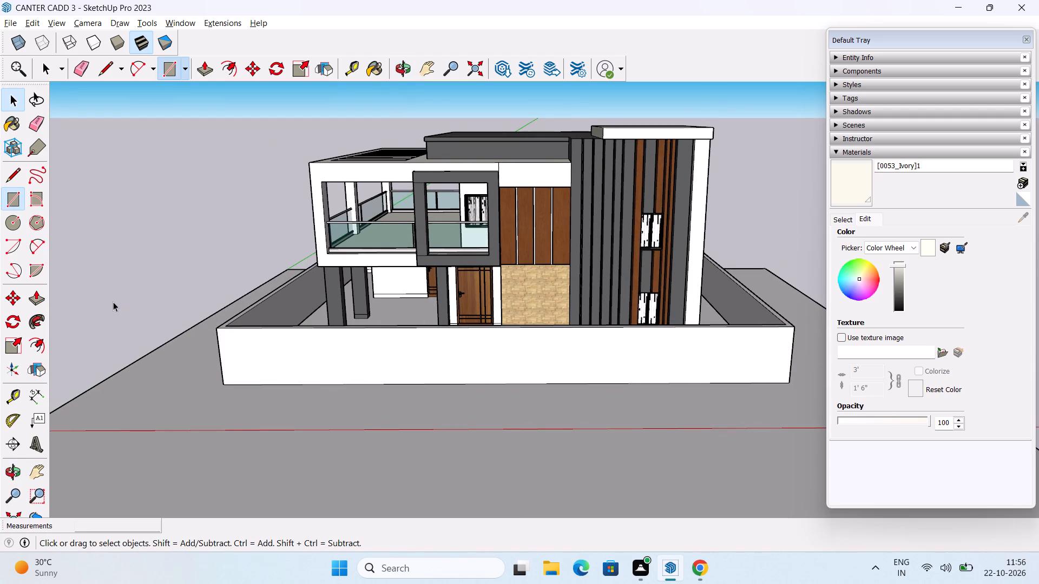
Examine the front elevation and the front boundary wall's height against the house from low and raised viewpoints.
middle_drag(114, 302, 128, 264)
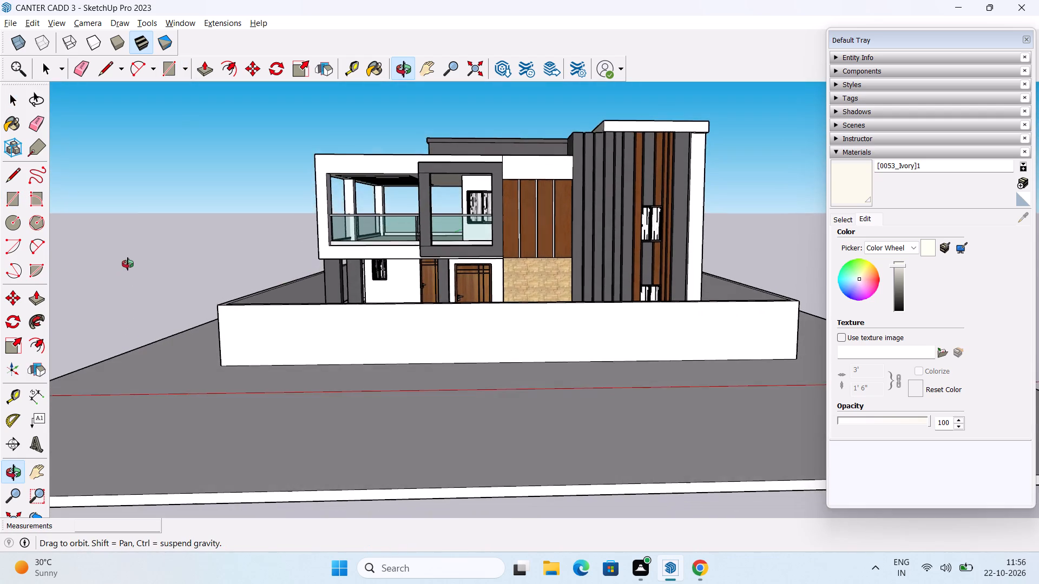
middle_drag(128, 264, 135, 247)
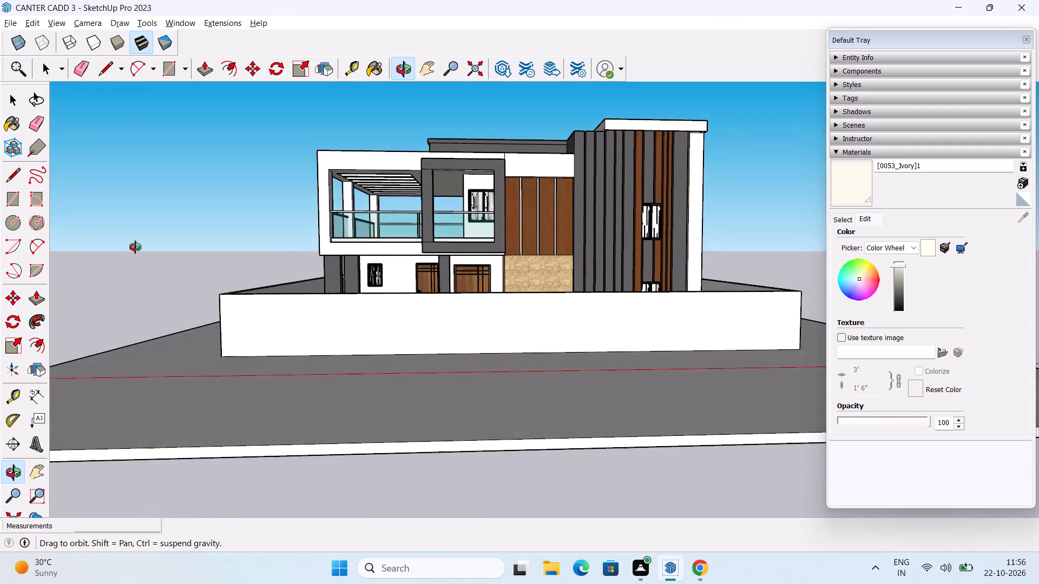
middle_drag(135, 247, 133, 206)
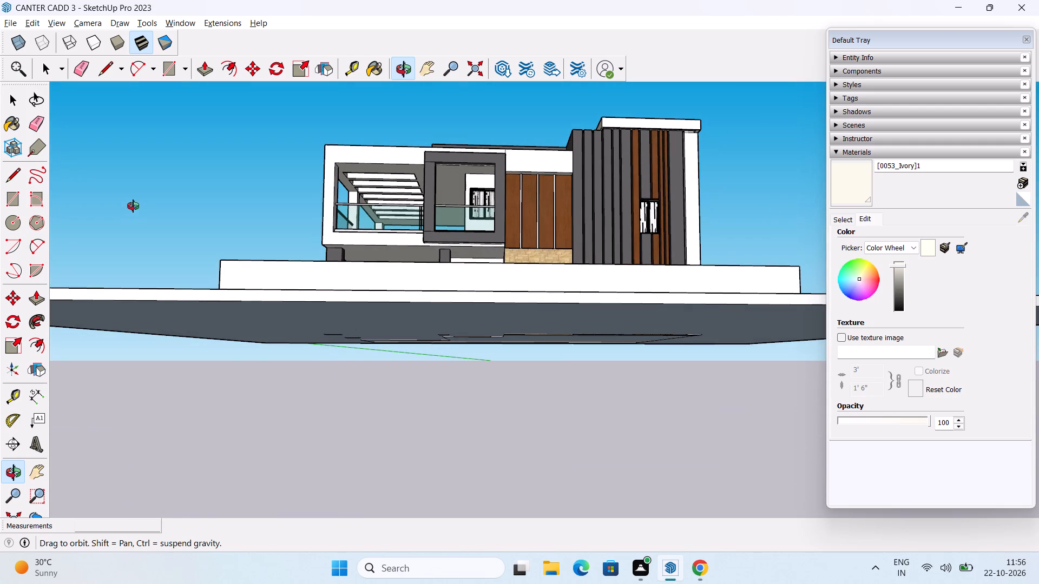
middle_drag(133, 206, 119, 309)
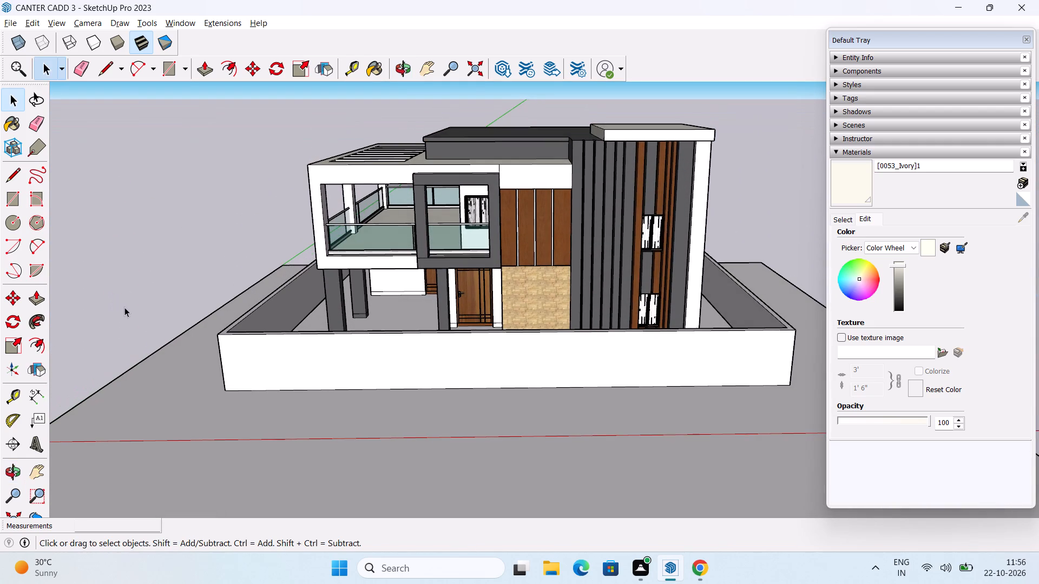
shift+middle_drag(126, 306, 88, 323)
middle_drag(394, 408, 387, 336)
middle_drag(377, 365, 385, 383)
scroll(290, 320, up, 3)
middle_drag(304, 319, 299, 301)
middle_drag(299, 301, 299, 315)
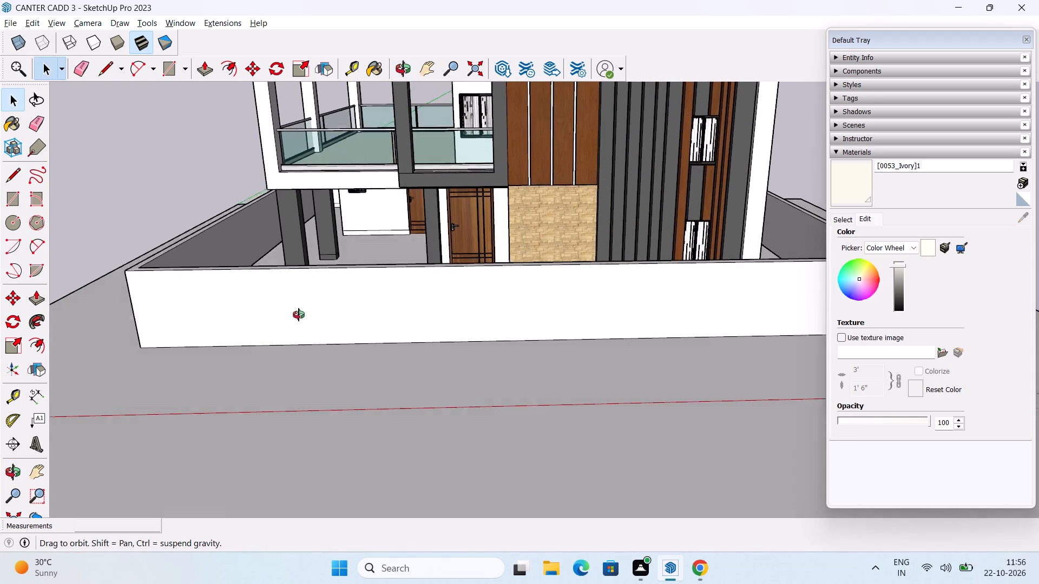
middle_drag(299, 315, 294, 330)
middle_drag(295, 324, 307, 344)
scroll(310, 341, down, 1)
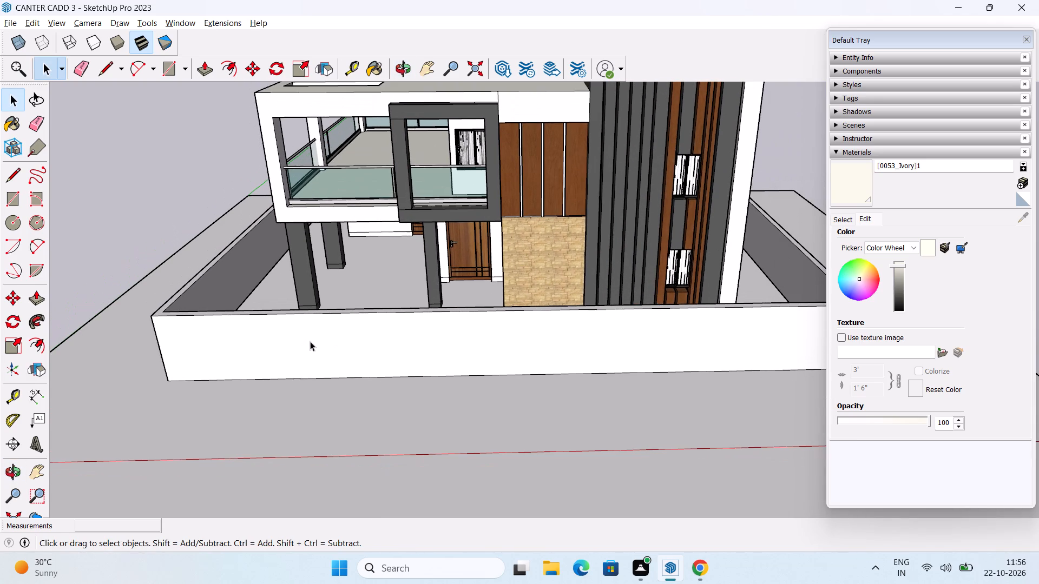
middle_drag(308, 336, 324, 300)
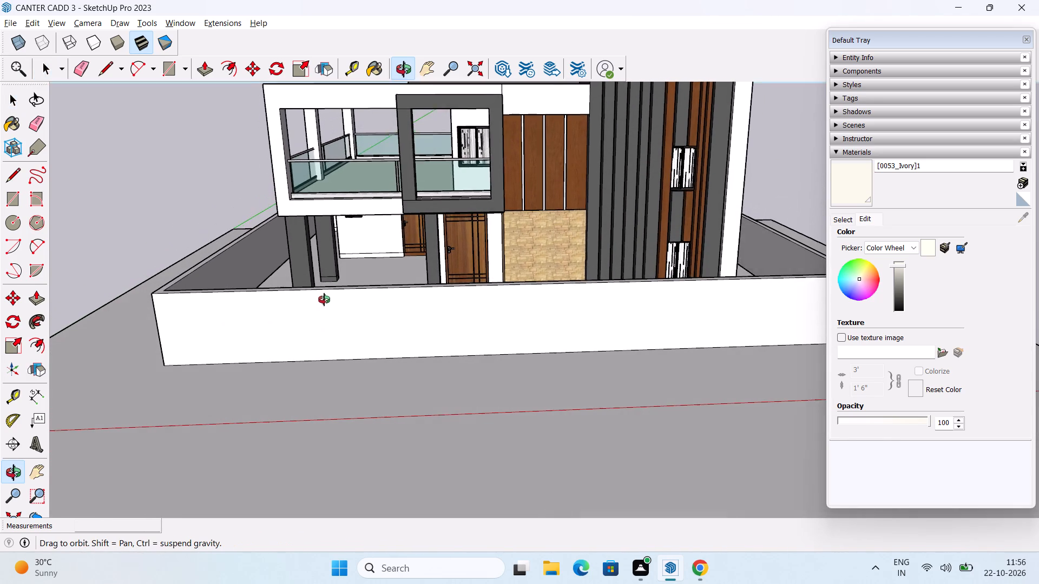
middle_drag(324, 300, 324, 299)
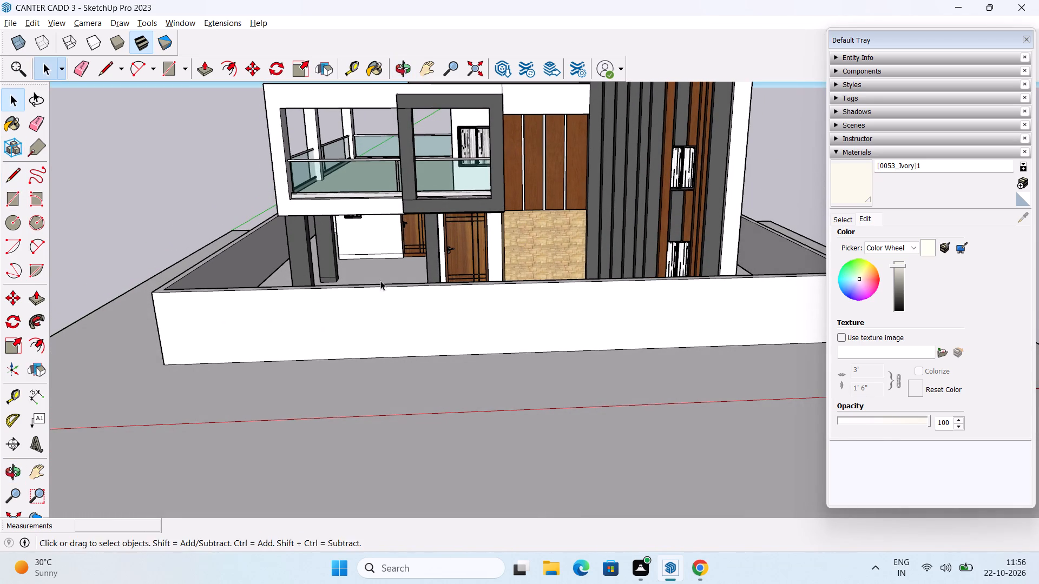
Raise the top of the boundary wall around the house by 1' with Push/Pull.
middle_drag(380, 300, 374, 367)
key(p)
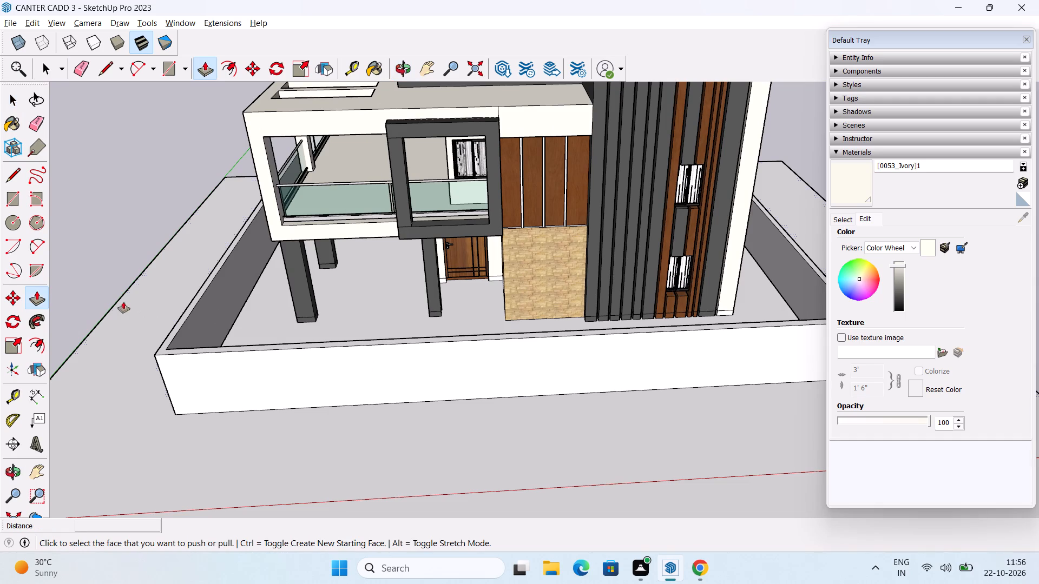
click(166, 346)
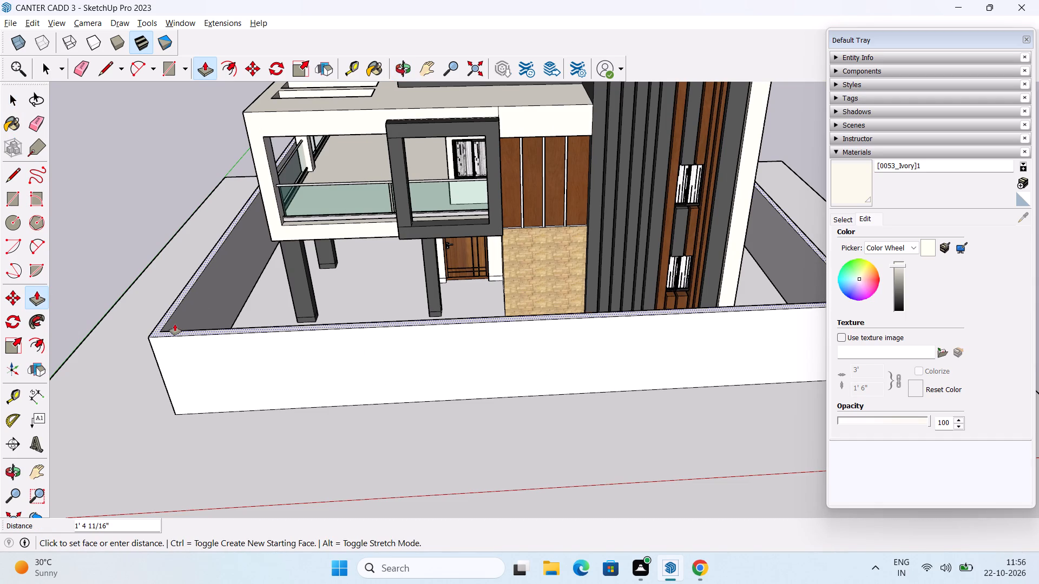
text(1')
key(Return)
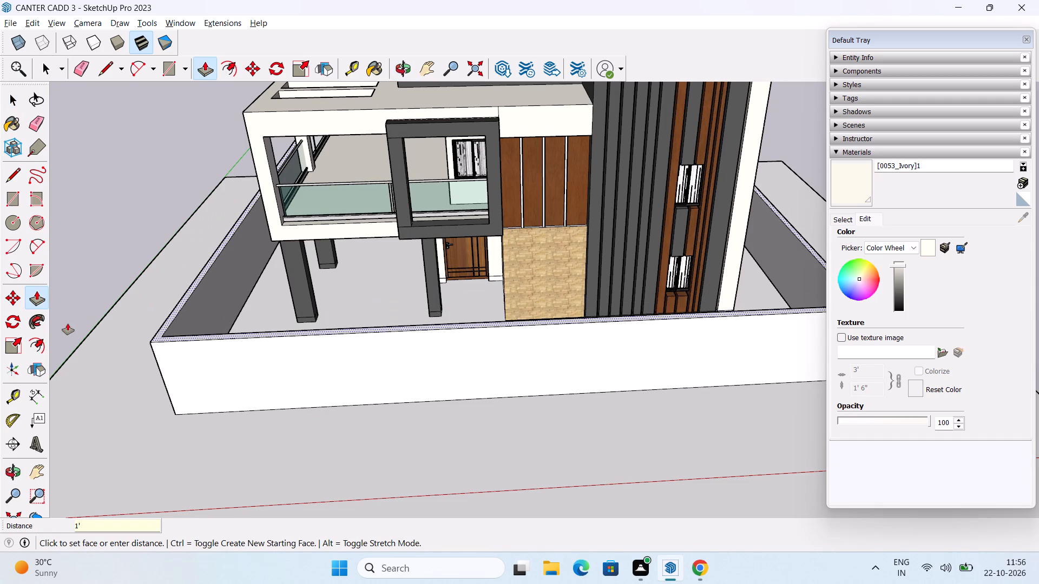
middle_drag(173, 368, 152, 311)
key(space)
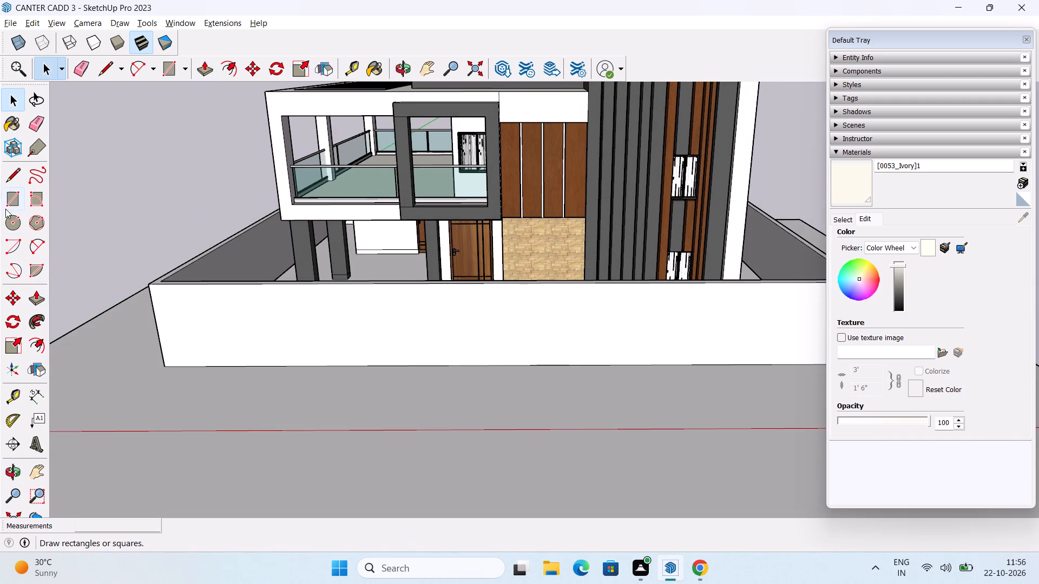
Draw a gate-opening rectangle about 8' 6 1/2" wide and 6' high on the front boundary wall, before the car porch.
click(5, 192)
middle_drag(273, 418, 272, 380)
middle_drag(273, 259, 300, 258)
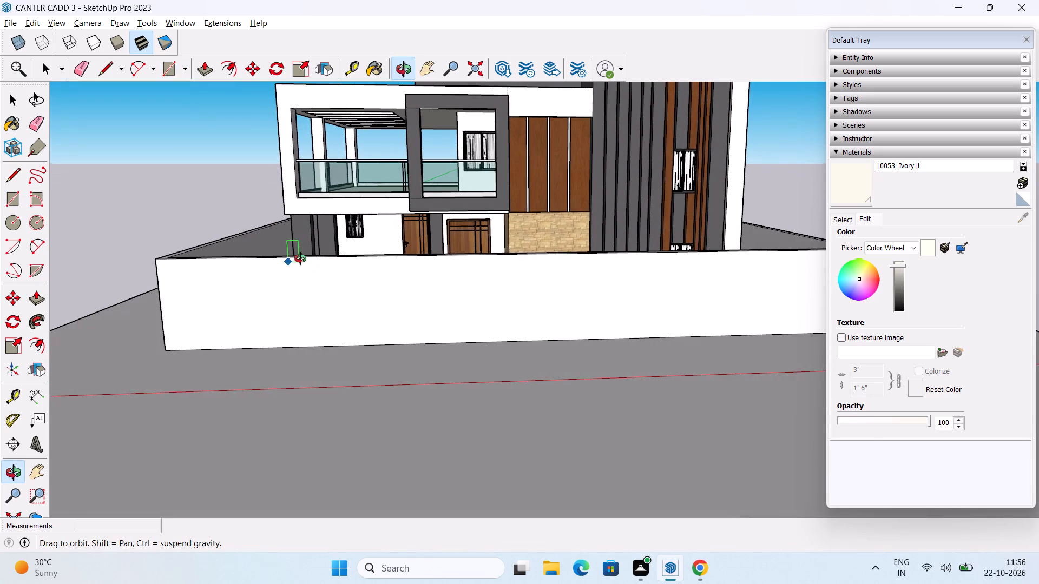
middle_drag(300, 258, 300, 258)
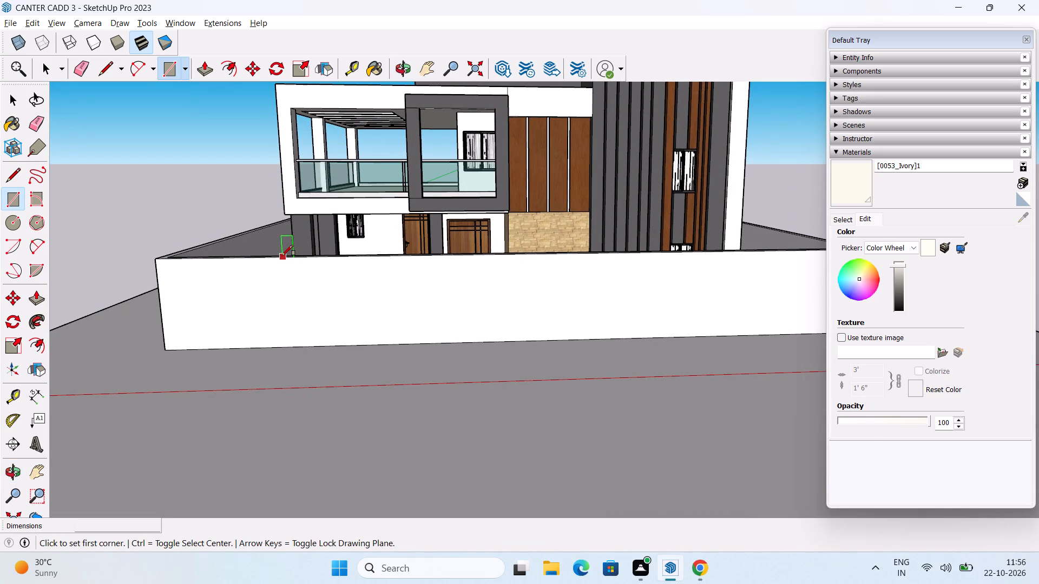
click(293, 260)
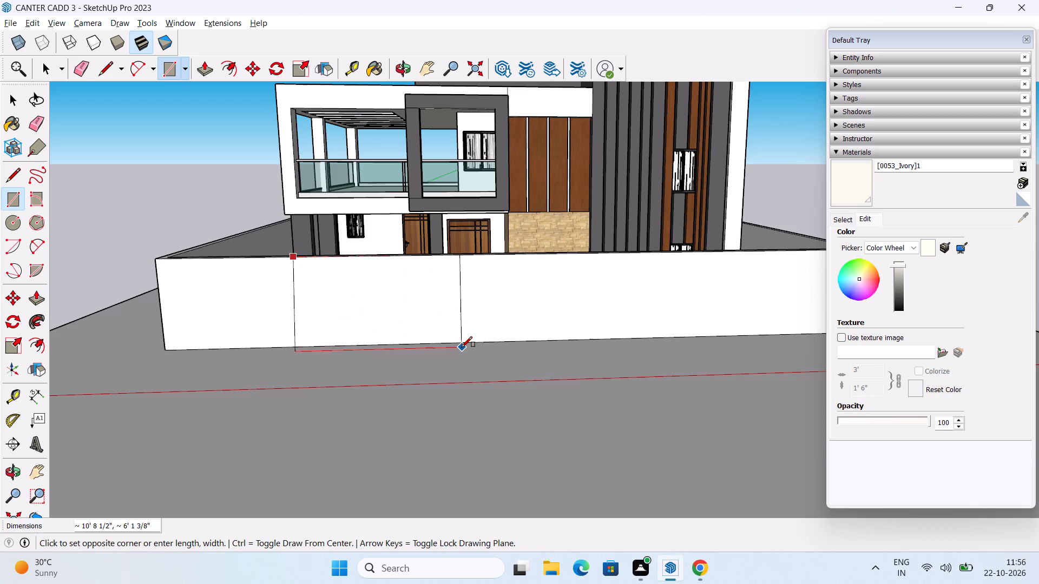
middle_drag(456, 350, 439, 347)
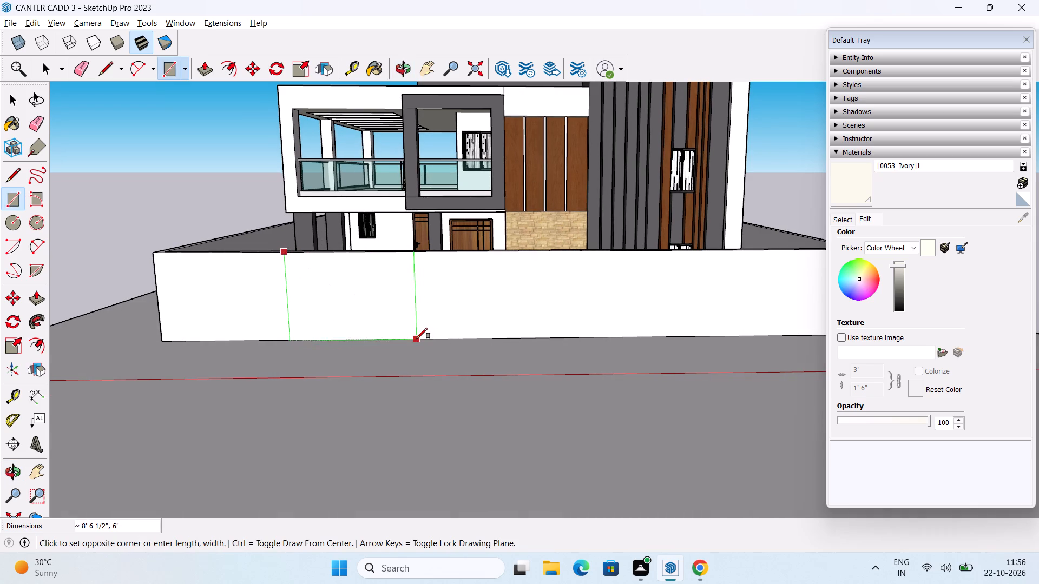
click(417, 339)
key(space)
scroll(378, 322, down, 2)
middle_drag(374, 305, 376, 362)
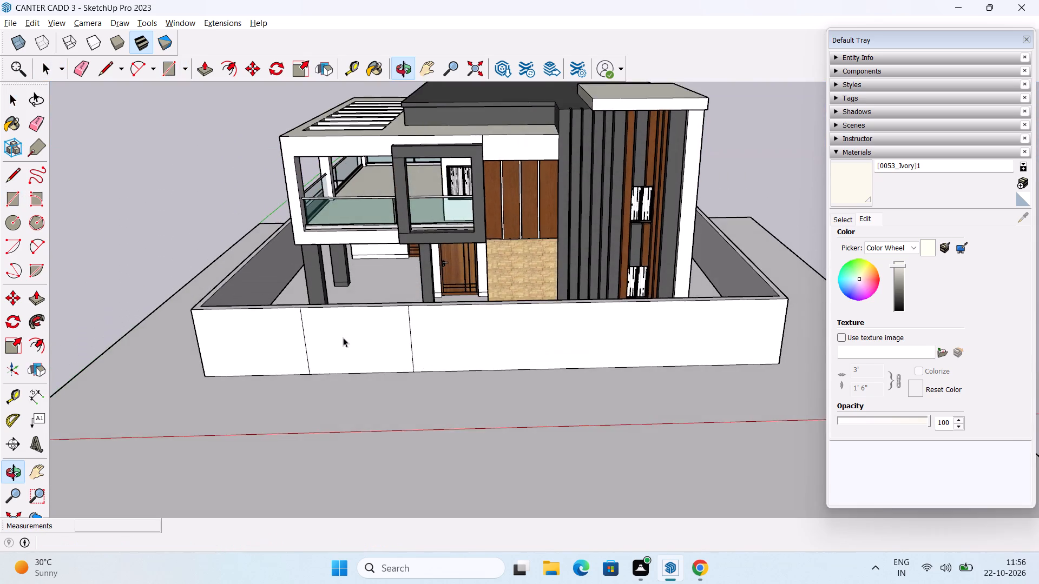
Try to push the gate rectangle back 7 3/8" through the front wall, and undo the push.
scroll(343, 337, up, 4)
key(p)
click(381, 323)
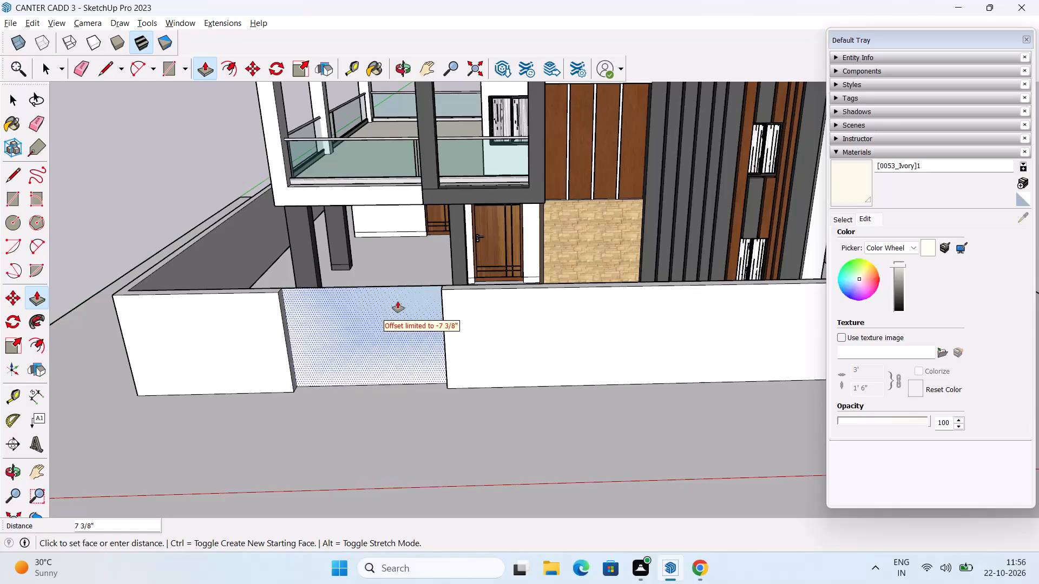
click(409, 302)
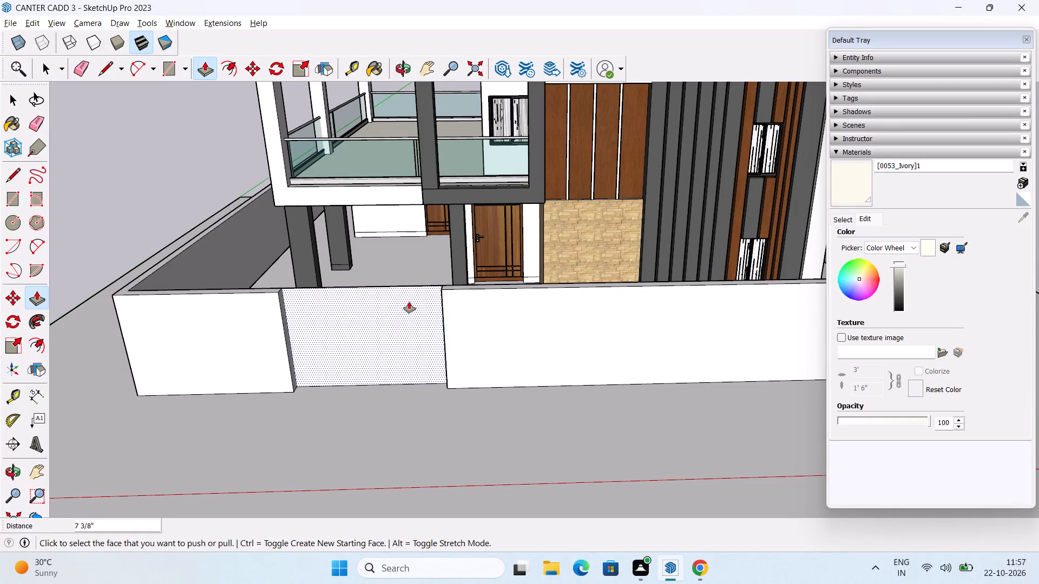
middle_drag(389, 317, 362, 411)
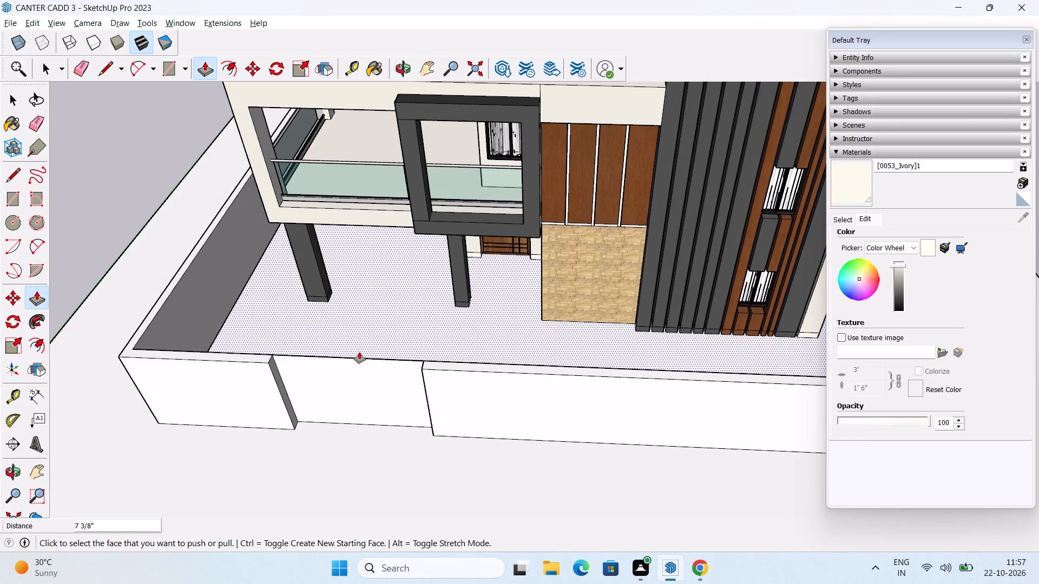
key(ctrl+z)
Push the gate rectangle back 7 3/8" through the wall's thickness and delete the remaining face to open the gateway.
scroll(358, 392, up, 2)
click(314, 381)
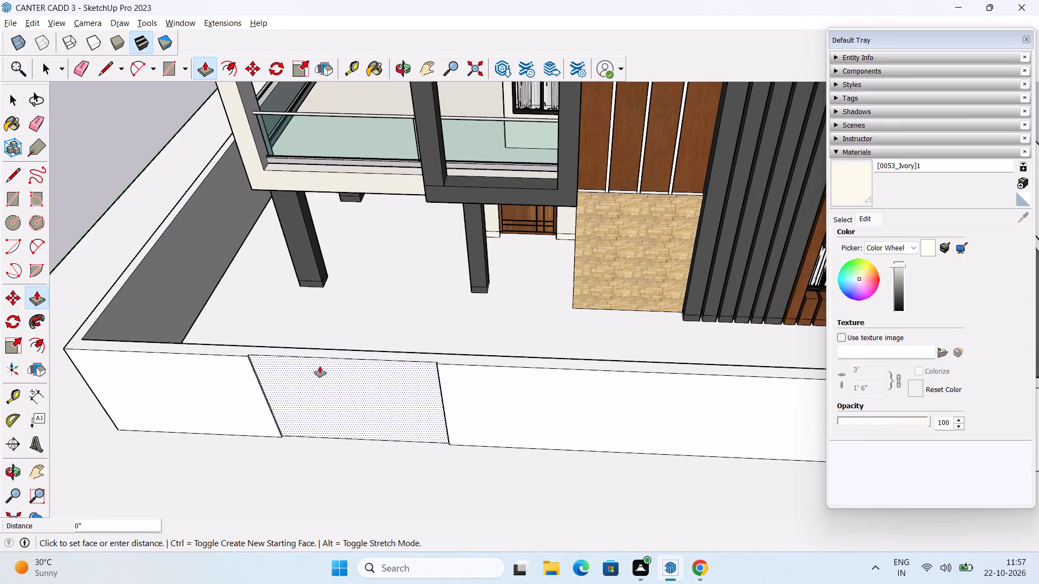
click(320, 349)
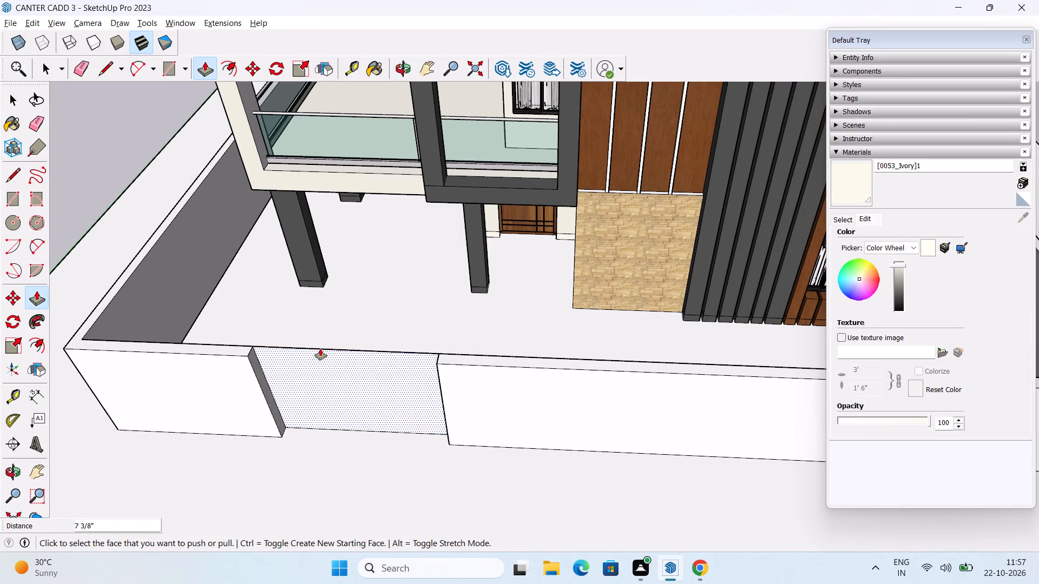
middle_drag(320, 350, 280, 409)
key(space)
click(311, 387)
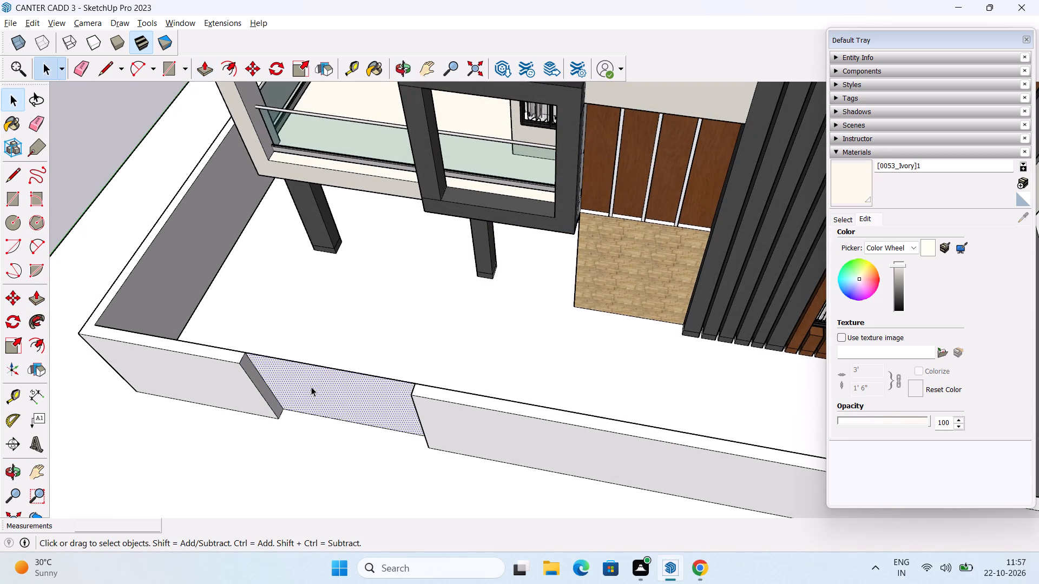
key(Delete)
middle_drag(315, 387, 314, 554)
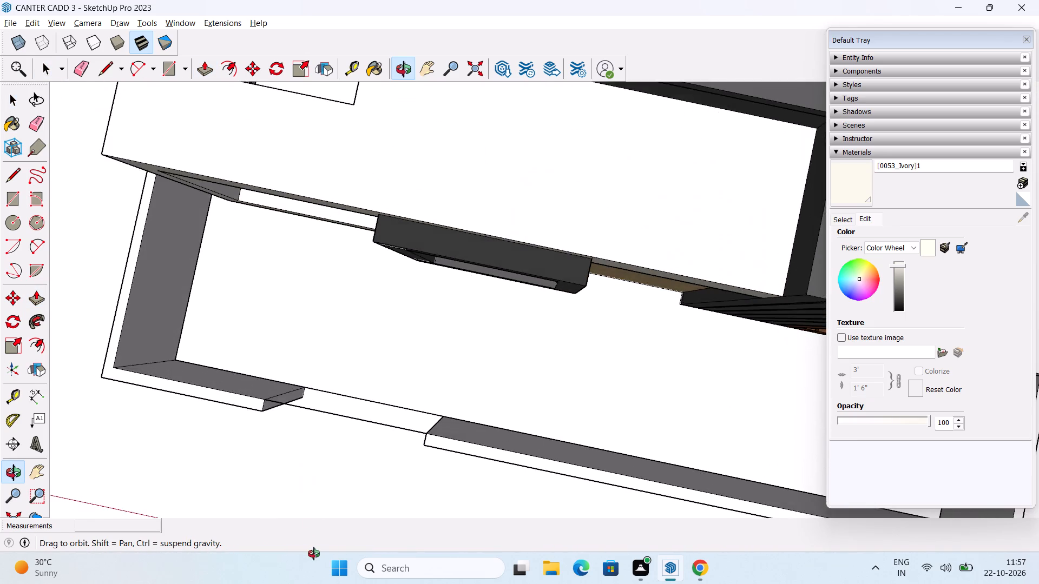
middle_drag(314, 554, 437, 200)
scroll(404, 337, down, 2)
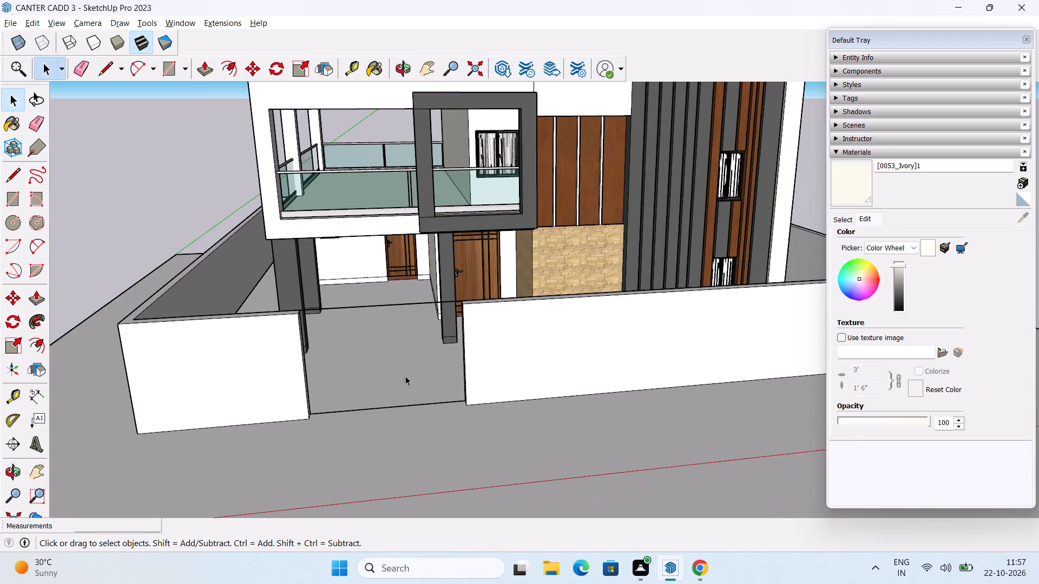
Erase the leftover edges spanning the gate opening at the wall's top and at ground level.
key(e)
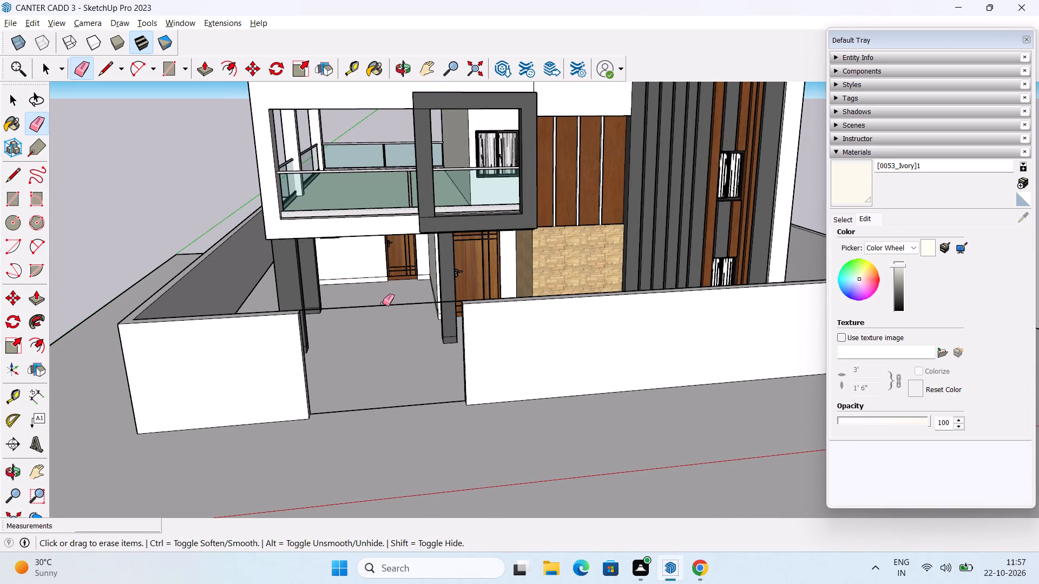
click(383, 303)
click(379, 305)
scroll(361, 389, up, 3)
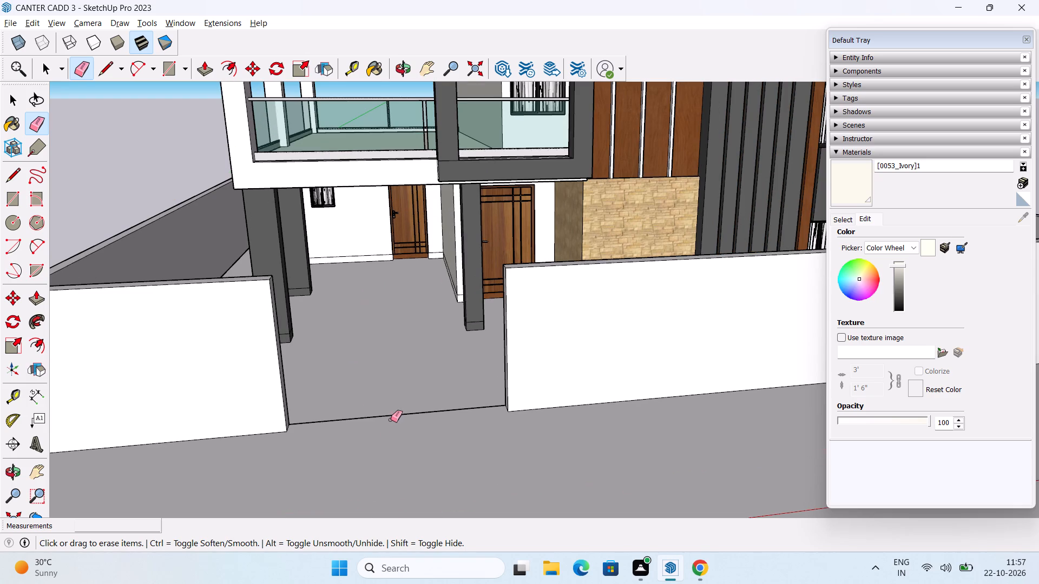
click(405, 414)
middle_drag(445, 393, 300, 380)
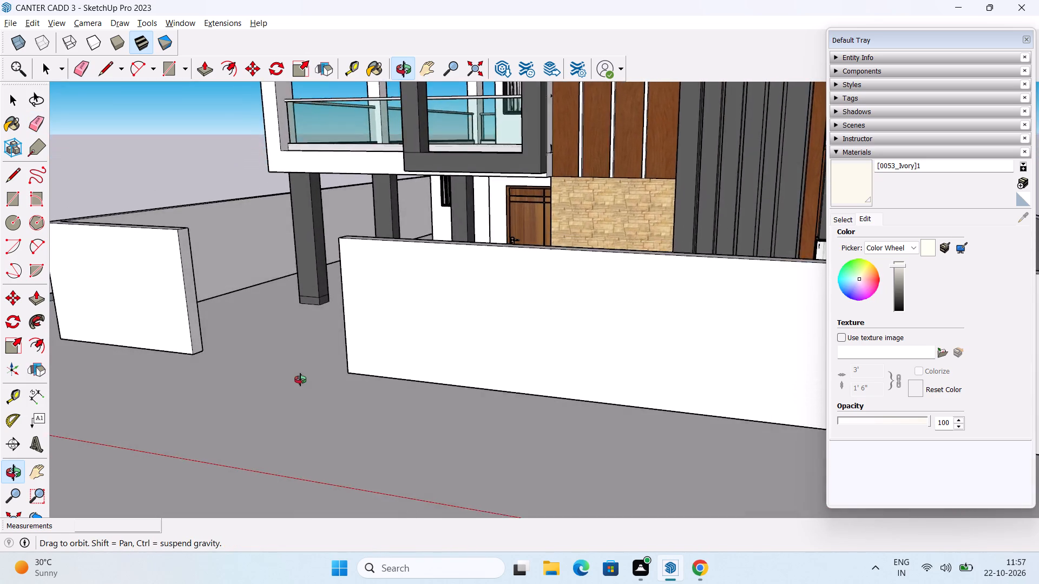
middle_drag(300, 380, 457, 415)
key(space)
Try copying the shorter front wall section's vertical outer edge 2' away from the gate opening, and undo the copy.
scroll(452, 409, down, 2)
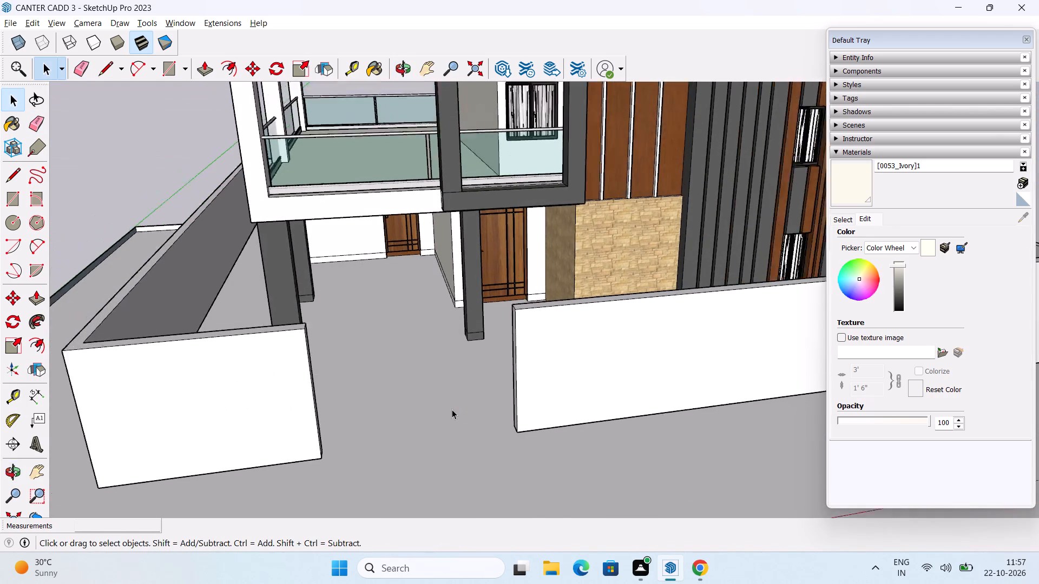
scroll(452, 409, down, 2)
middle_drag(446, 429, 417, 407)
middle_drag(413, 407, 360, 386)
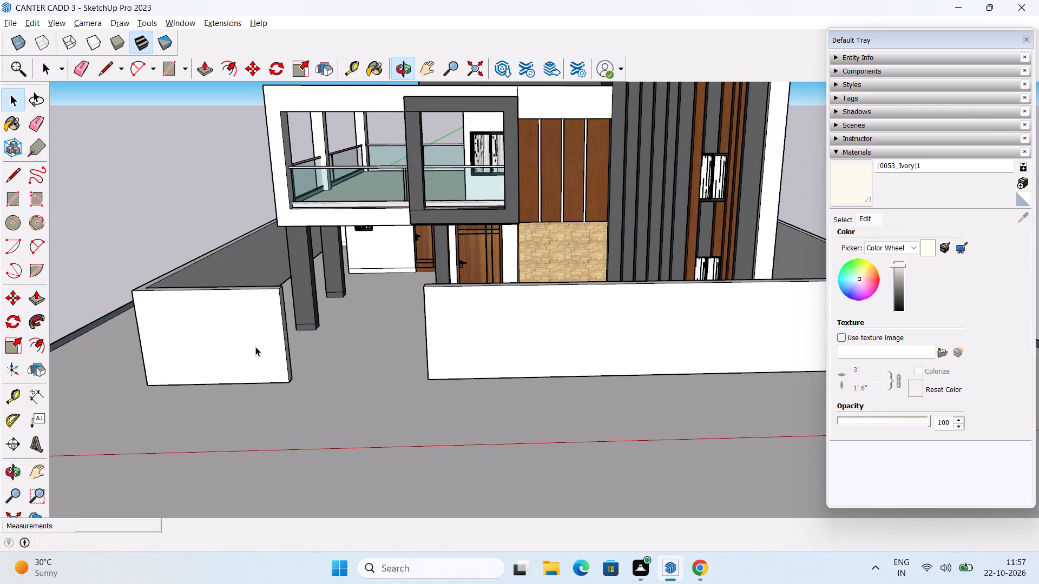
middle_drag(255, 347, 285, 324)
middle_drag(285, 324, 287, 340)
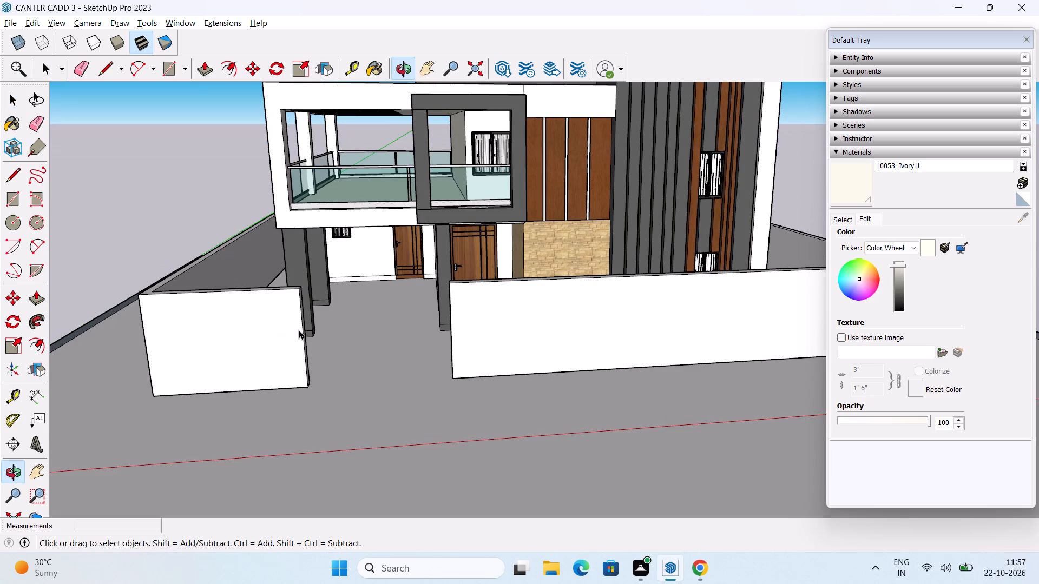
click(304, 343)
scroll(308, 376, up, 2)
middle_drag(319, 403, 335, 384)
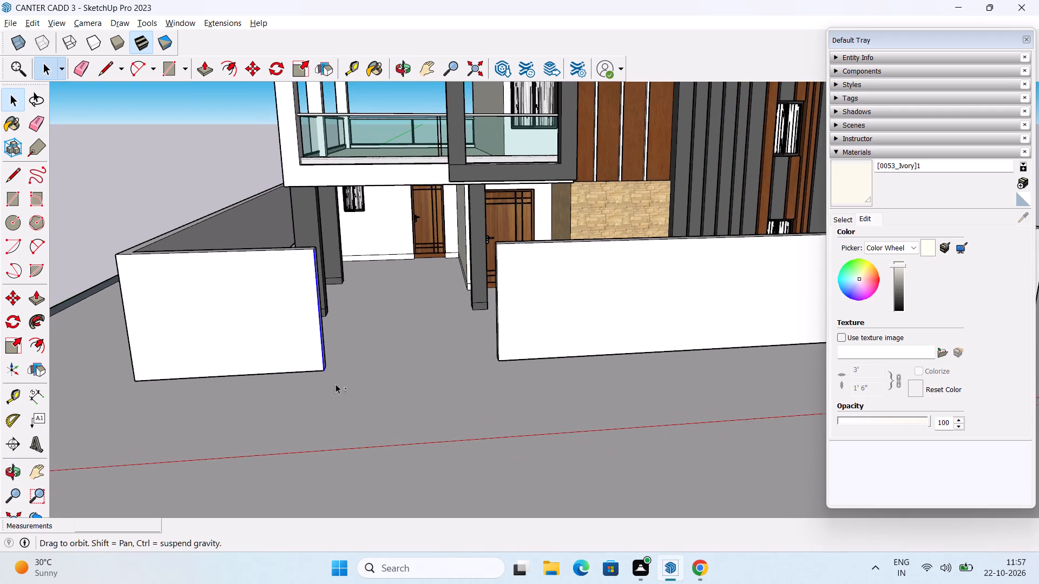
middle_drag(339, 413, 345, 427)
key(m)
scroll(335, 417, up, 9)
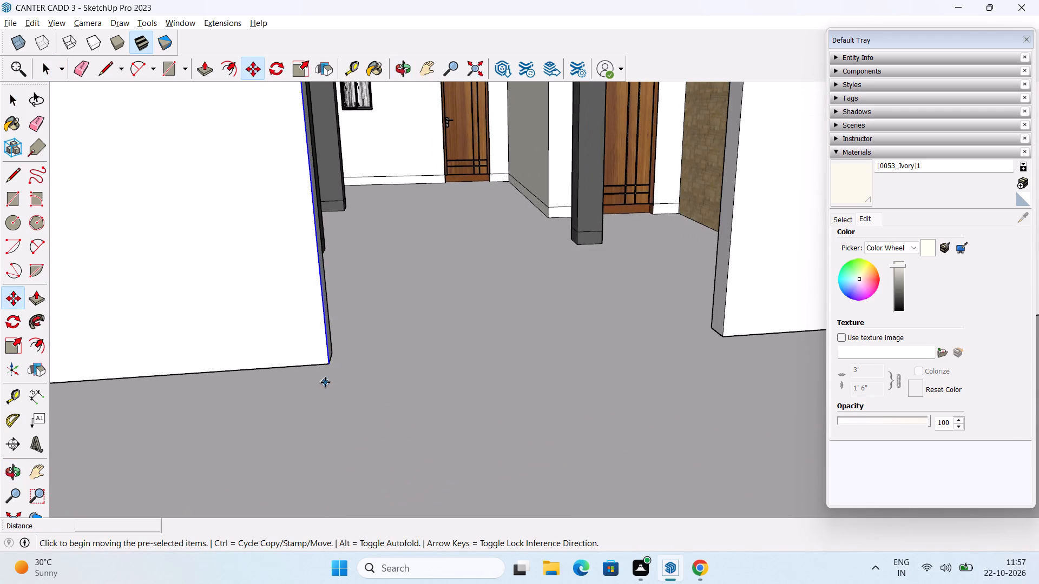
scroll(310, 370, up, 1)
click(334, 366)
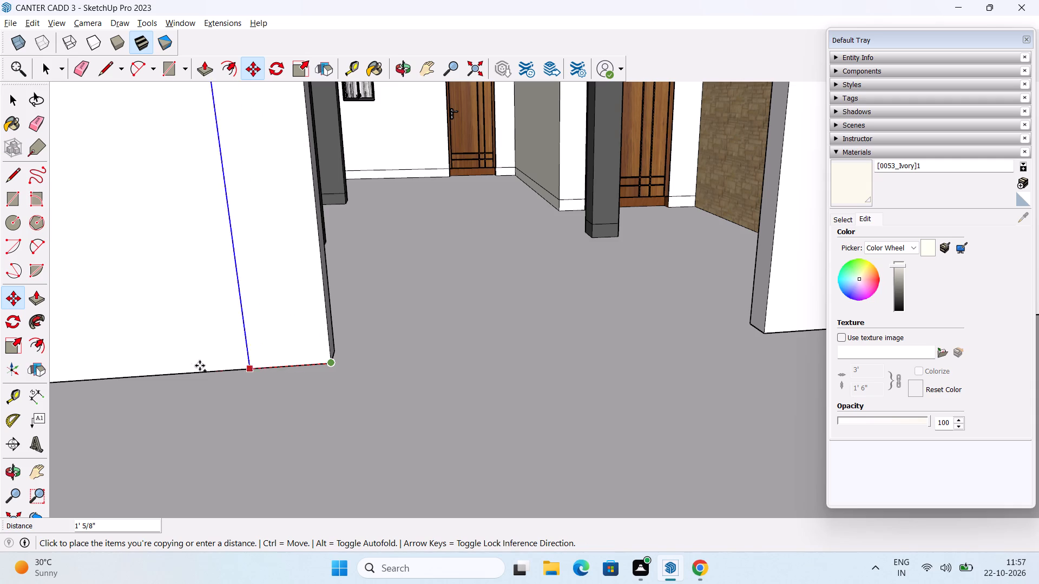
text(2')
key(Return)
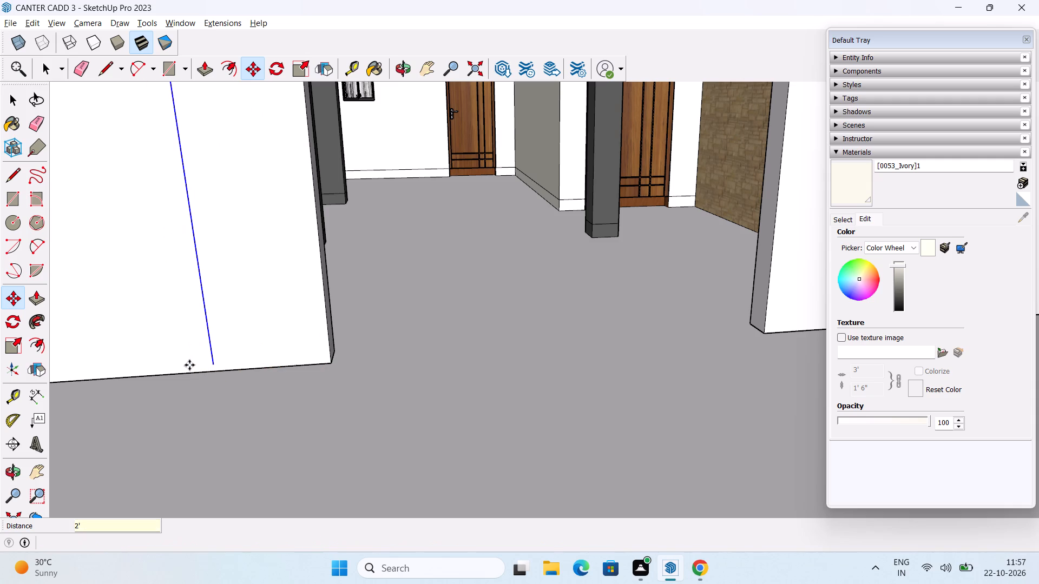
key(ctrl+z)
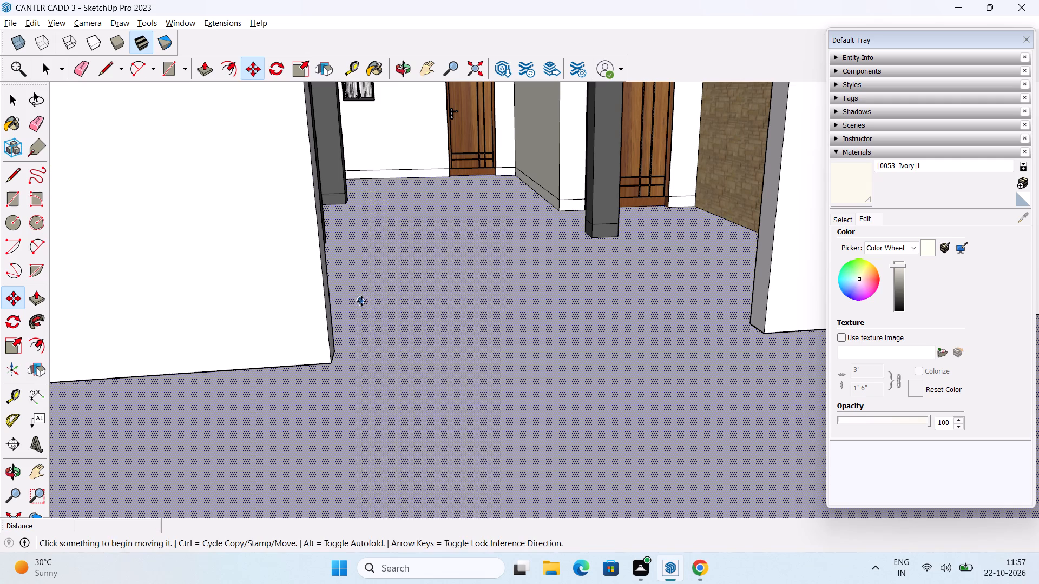
Copy the shorter front wall section's vertical outer edge 1'6" away from the gate opening to mark a pillar strip.
key(space)
click(330, 346)
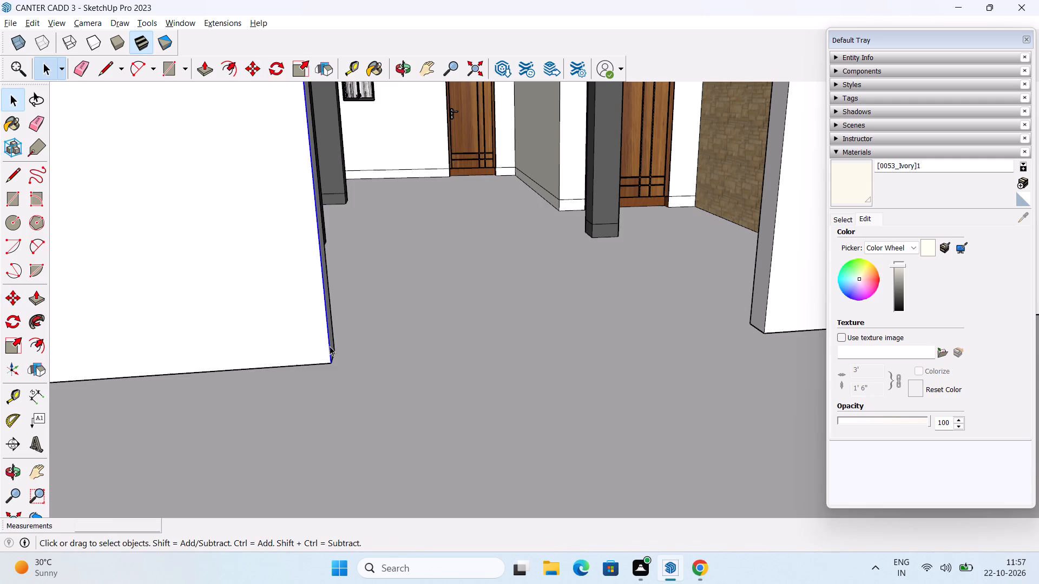
key(m)
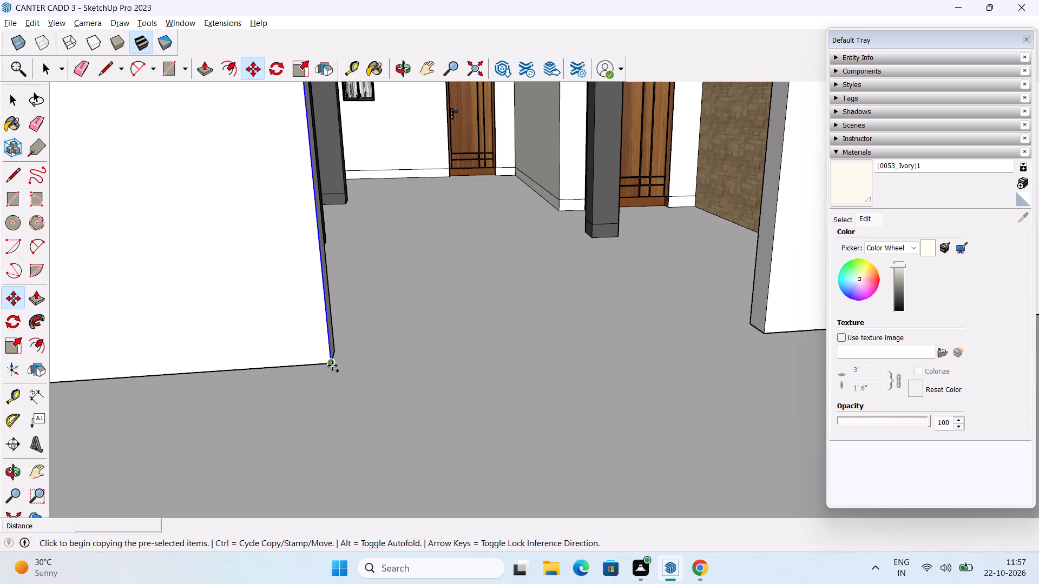
click(332, 366)
text(1'6")
key(Return)
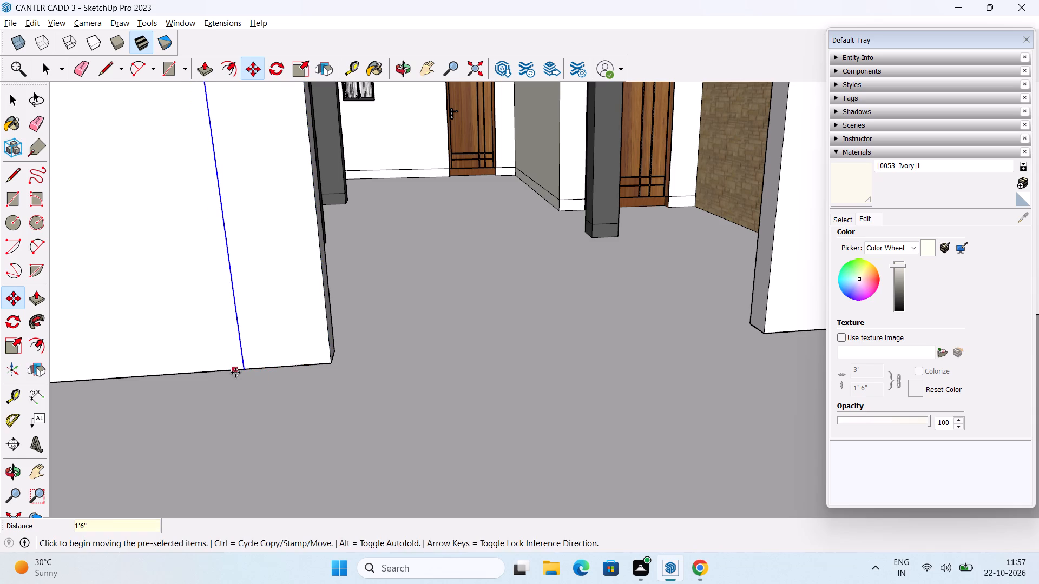
Pull the narrow strip beside the gate opening outward with Push/Pull, first by 2' and finally by 1', to form a gate pillar.
scroll(236, 373, down, 3)
middle_drag(301, 380, 253, 434)
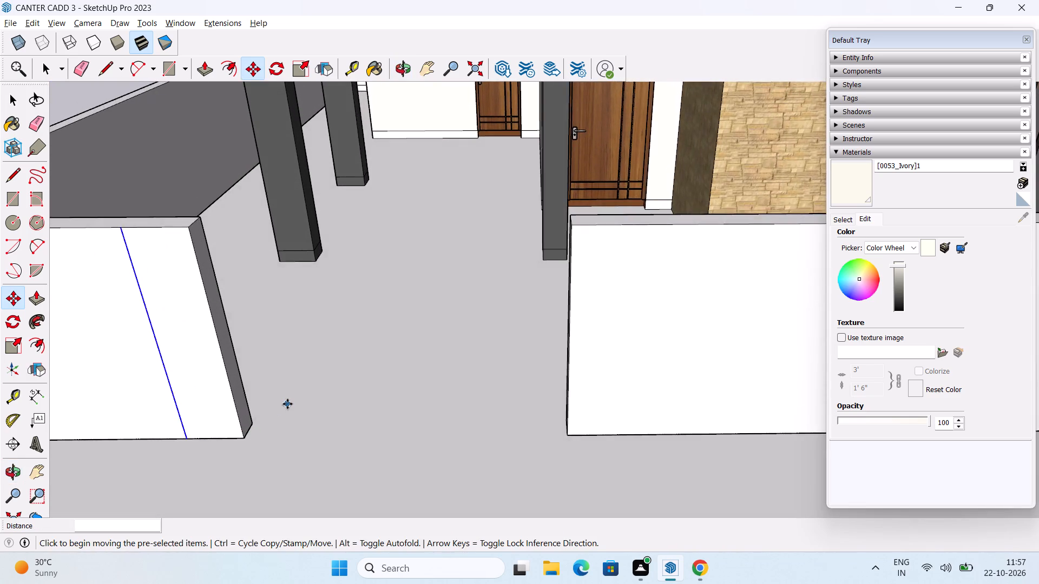
scroll(287, 404, down, 3)
middle_drag(287, 404, 283, 358)
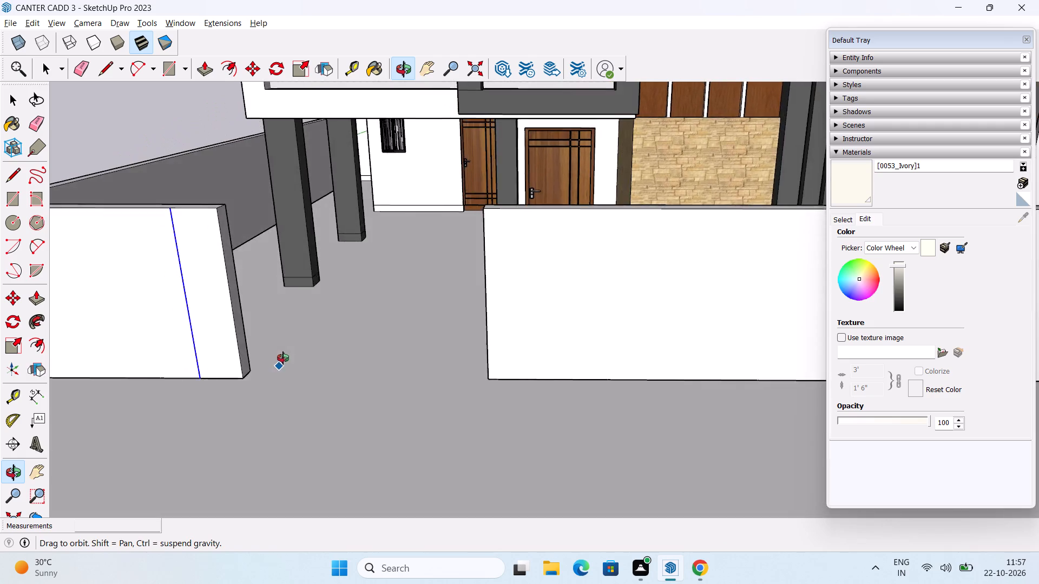
middle_drag(283, 358, 255, 472)
scroll(271, 428, down, 2)
shift+middle_drag(268, 428, 305, 374)
key(space)
middle_drag(303, 386, 318, 370)
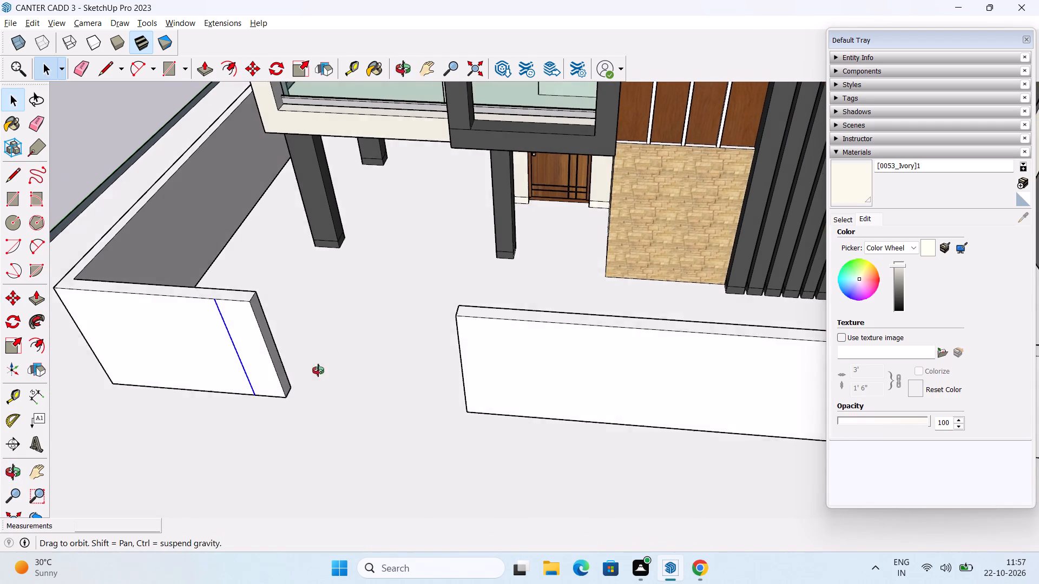
middle_drag(318, 370, 332, 361)
key(p)
click(265, 366)
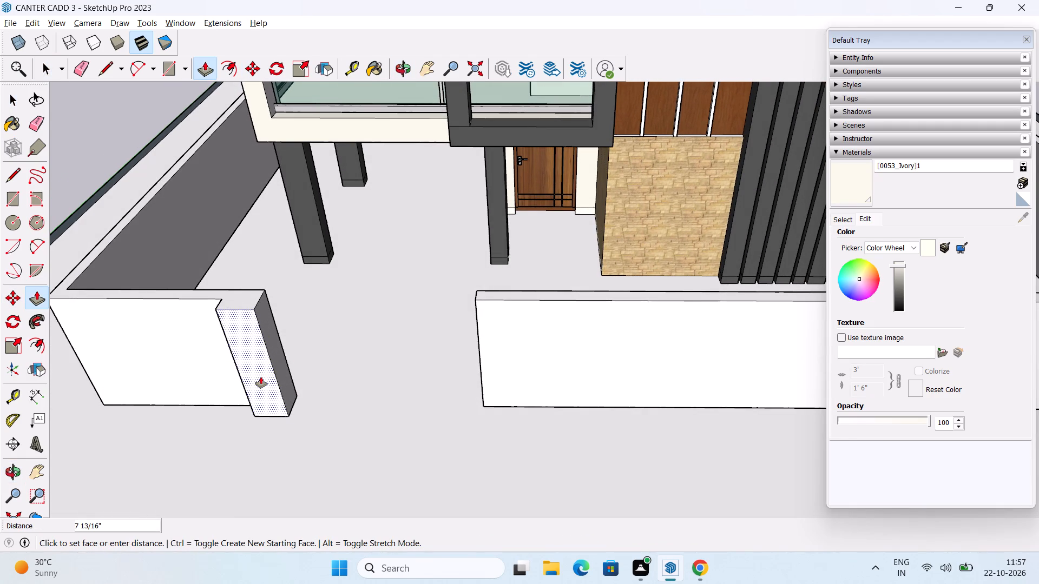
text(2')
key(Return)
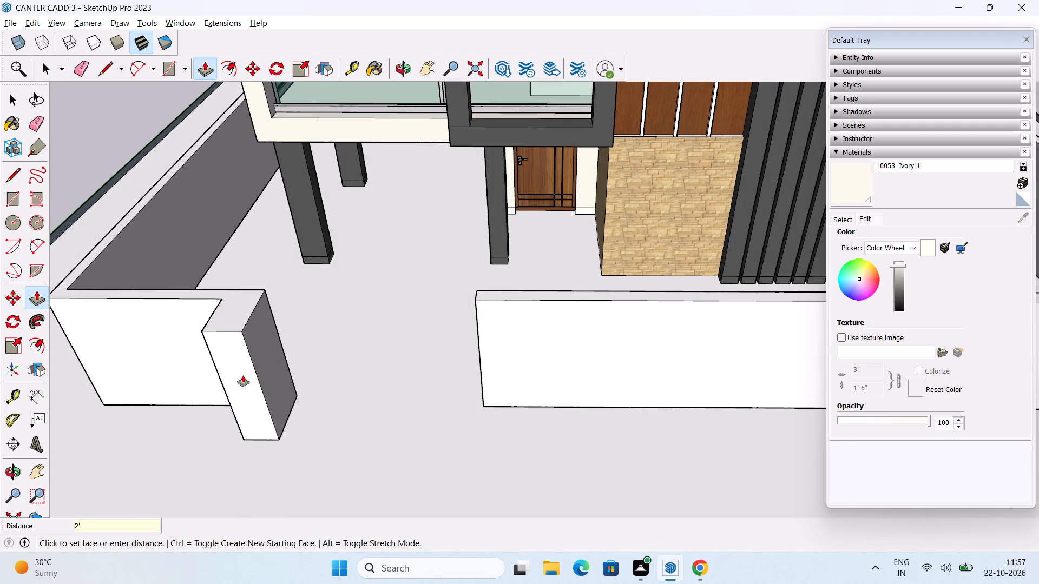
text(1')
key(Return)
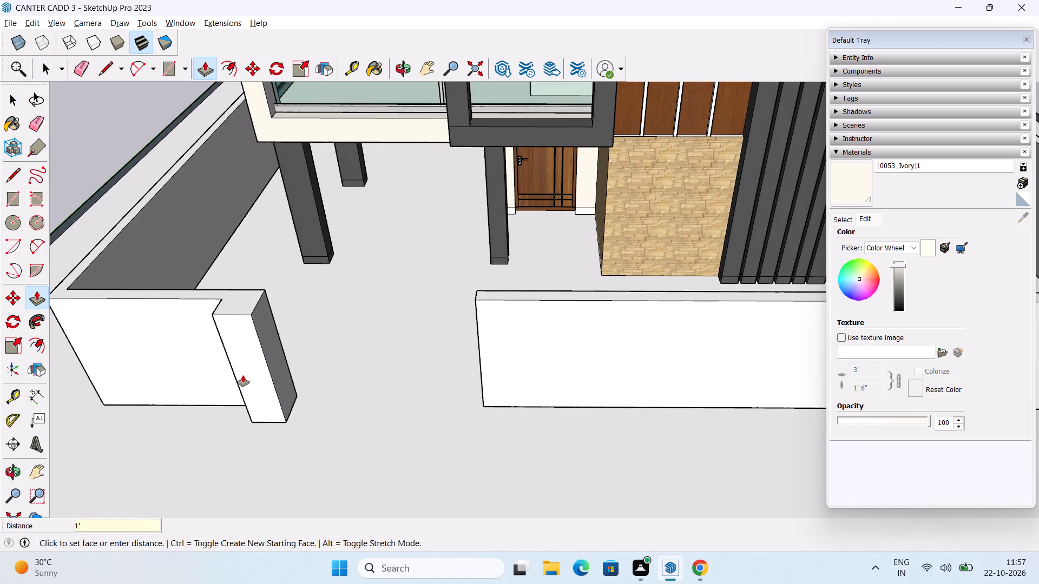
middle_drag(182, 454, 232, 378)
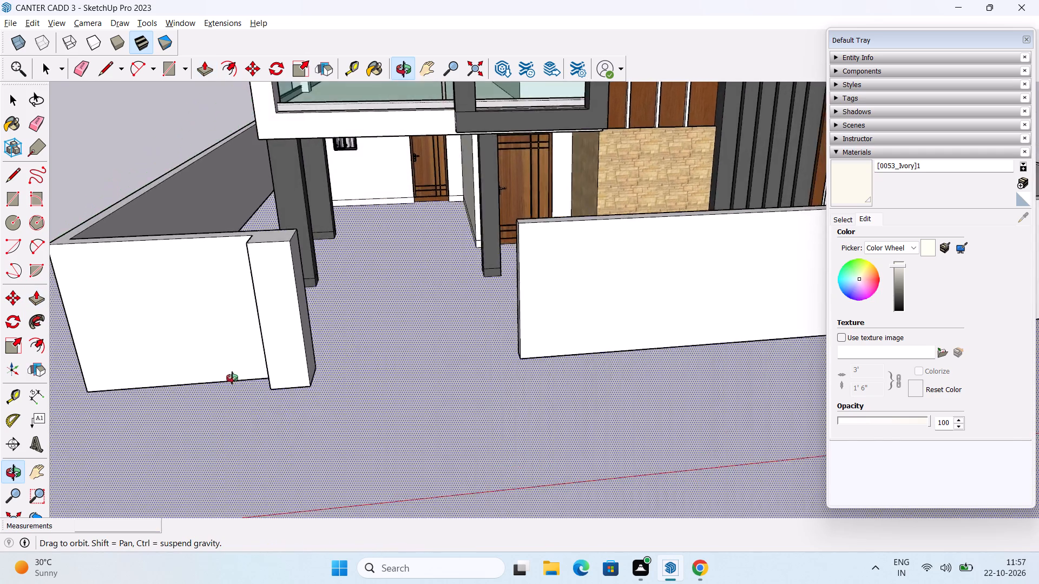
middle_drag(232, 378, 241, 408)
scroll(321, 428, down, 4)
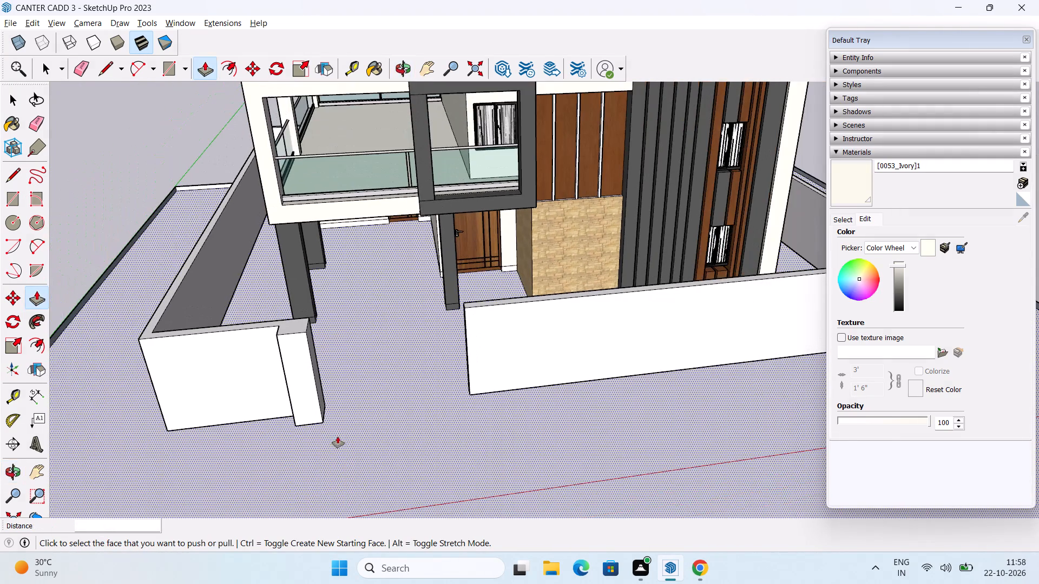
Inspect the new gate pillar, the gate opening and the front boundary wall from several angles and distances.
middle_drag(354, 439, 465, 339)
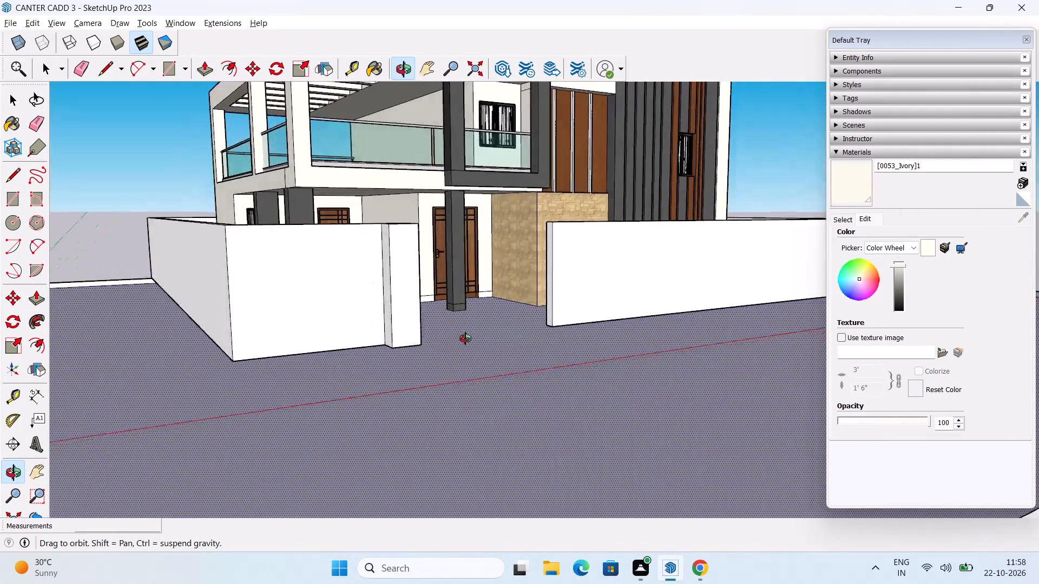
middle_drag(465, 339, 300, 425)
scroll(313, 429, down, 8)
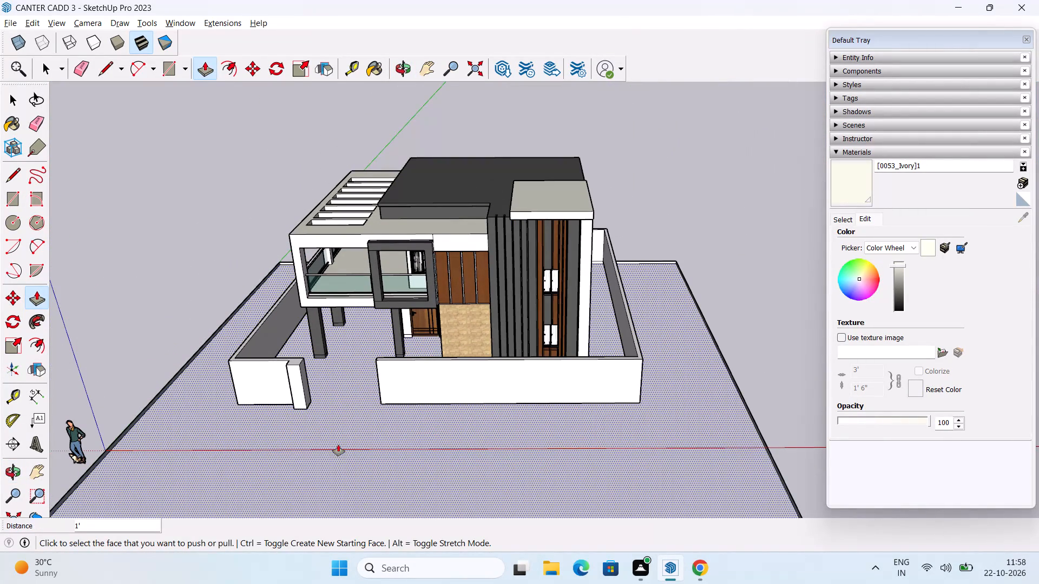
middle_drag(338, 445, 430, 364)
scroll(425, 386, down, 1)
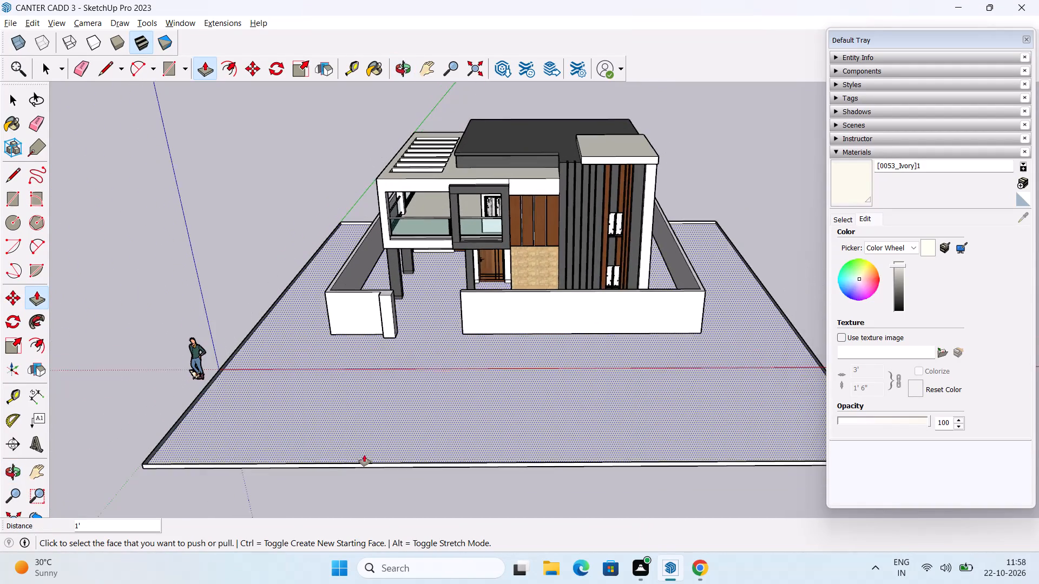
scroll(346, 469, up, 9)
middle_drag(353, 434, 347, 471)
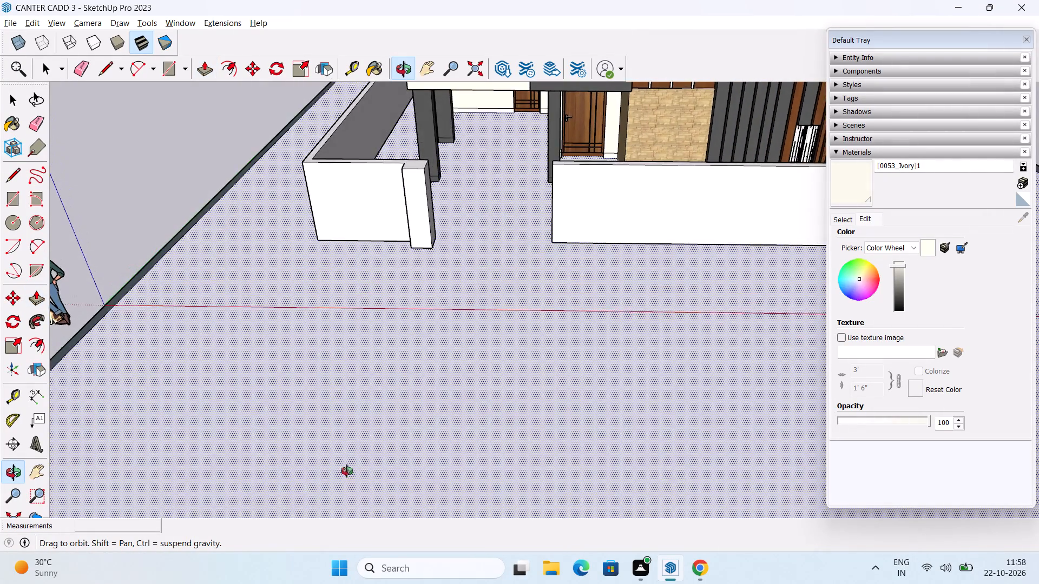
middle_drag(347, 471, 384, 389)
scroll(400, 376, down, 2)
shift+middle_drag(435, 310, 425, 369)
middle_drag(443, 263, 405, 335)
scroll(406, 329, down, 1)
scroll(402, 301, up, 2)
middle_drag(429, 331, 456, 330)
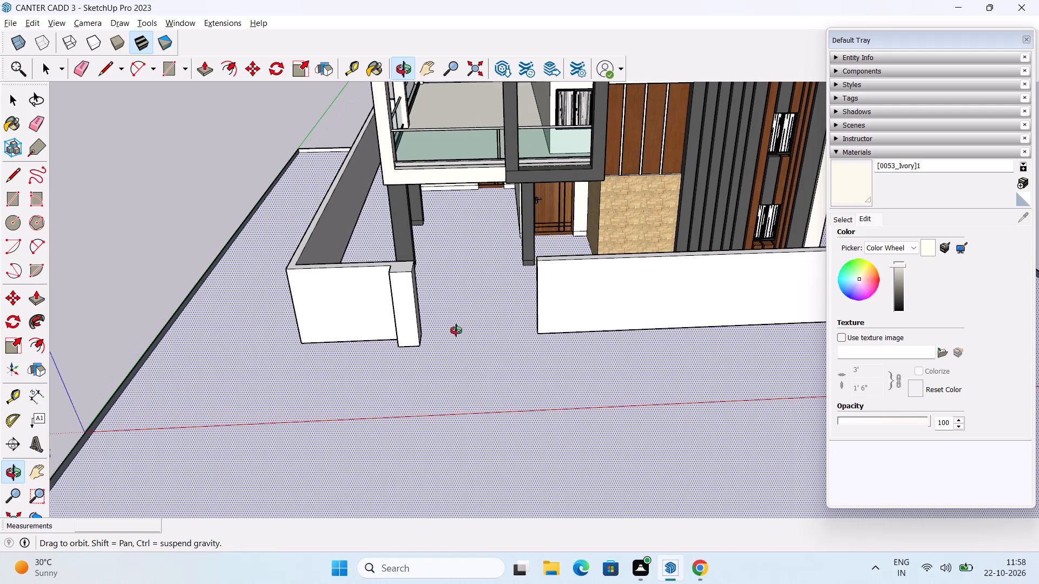
middle_drag(456, 330, 444, 334)
Push the gate-side face of the pillar on the shorter front wall inward by 6" to narrow it.
key(space)
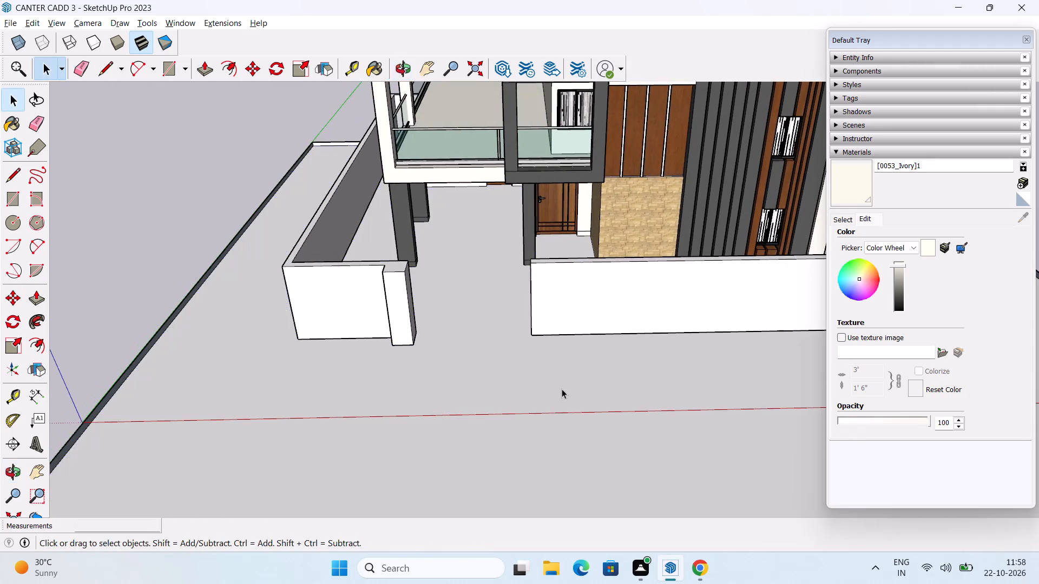
middle_drag(556, 385, 540, 371)
scroll(477, 342, up, 5)
middle_drag(485, 339, 496, 383)
scroll(517, 383, down, 1)
middle_drag(515, 382, 482, 357)
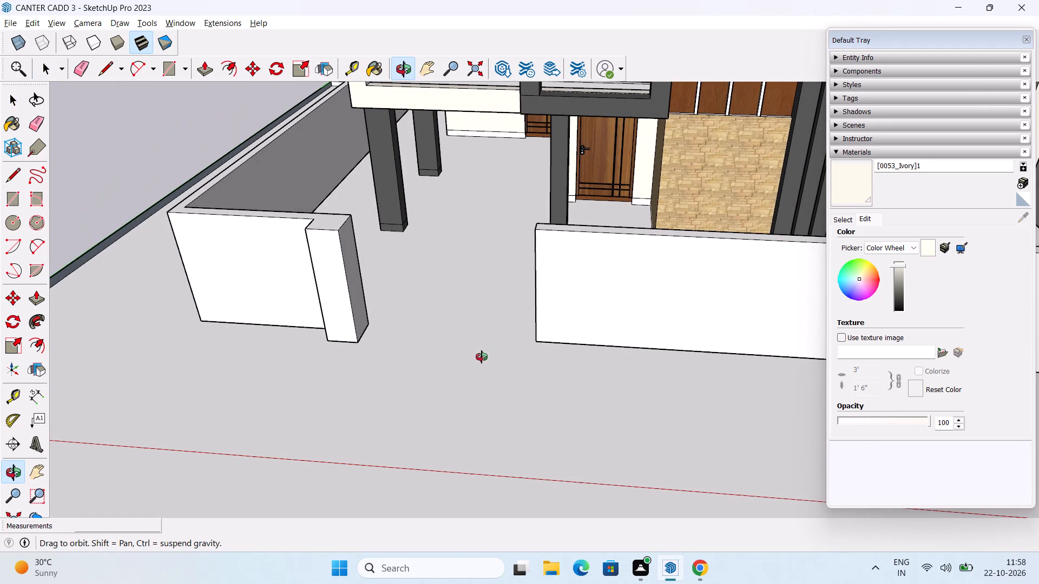
middle_drag(482, 357, 505, 357)
scroll(548, 353, up, 2)
middle_drag(405, 359, 456, 359)
key(p)
middle_drag(356, 317, 277, 324)
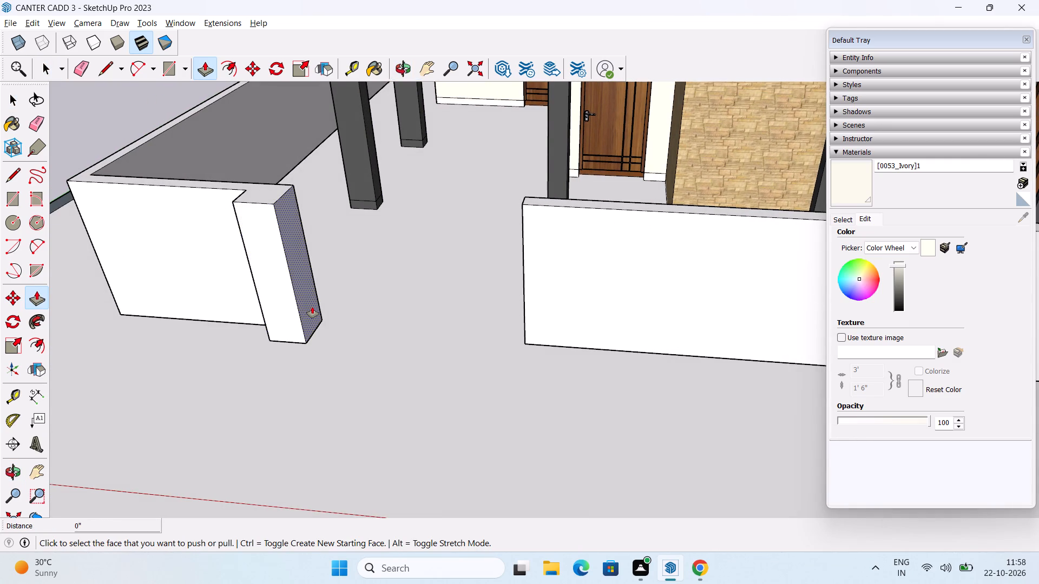
click(312, 307)
text(6")
key(Return)
scroll(312, 300, down, 2)
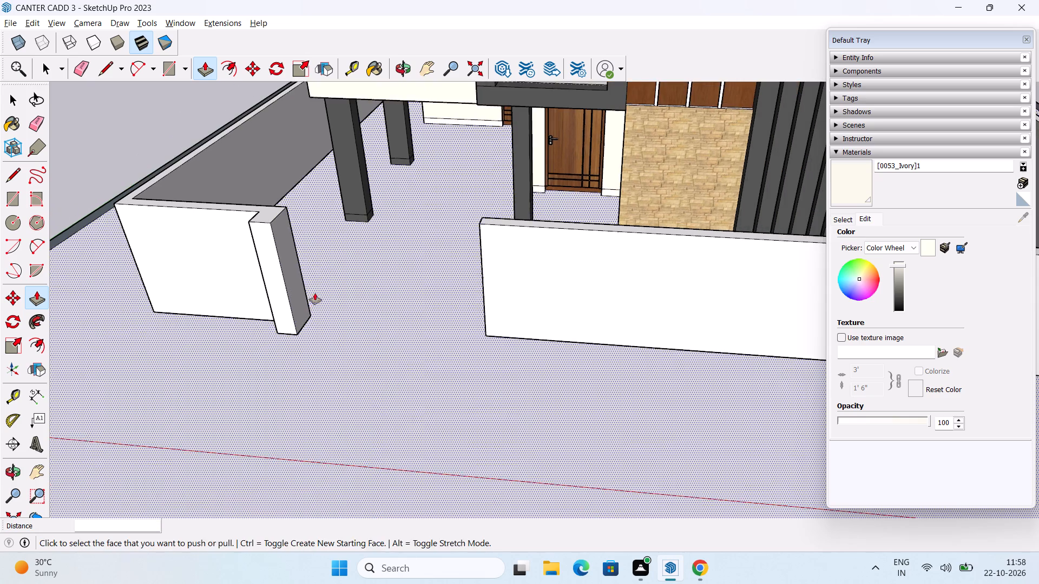
Copy the longer front wall's vertical end edge 1' away from the gate opening to mark the second pillar strip.
middle_drag(341, 255, 416, 184)
key(space)
middle_drag(393, 251, 390, 347)
scroll(494, 316, up, 2)
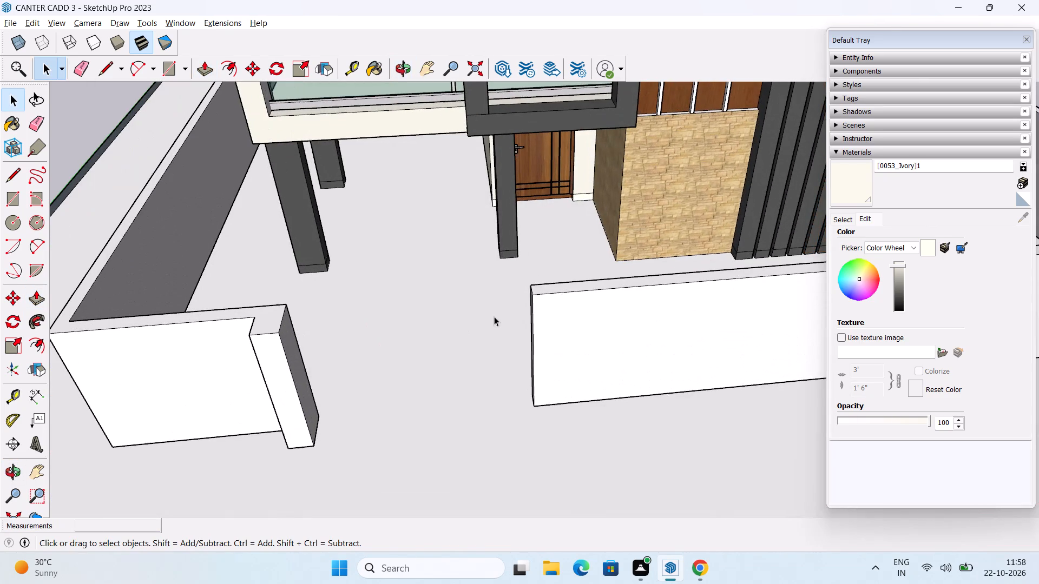
middle_drag(509, 387, 478, 372)
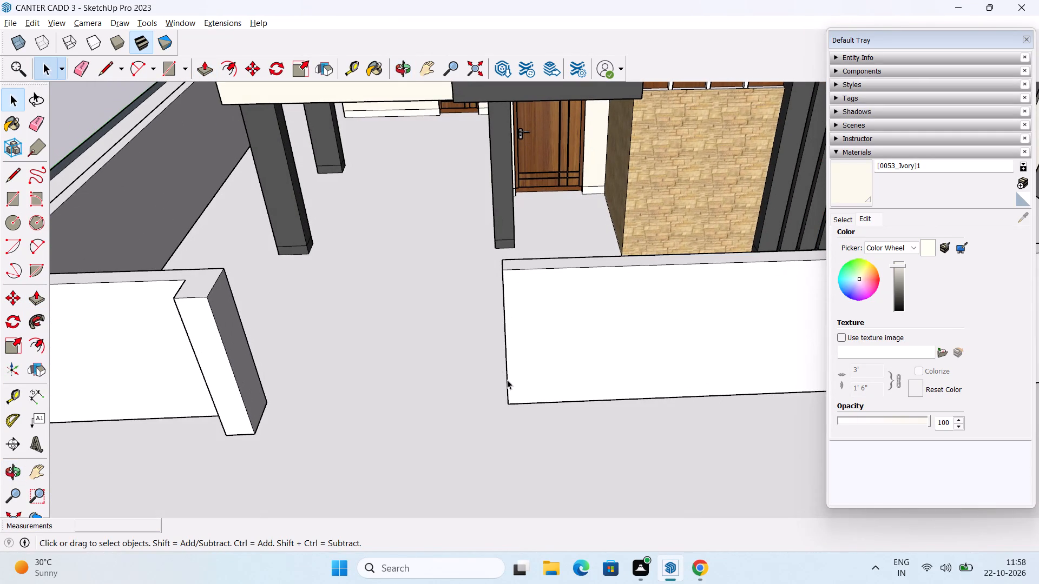
click(508, 380)
key(m)
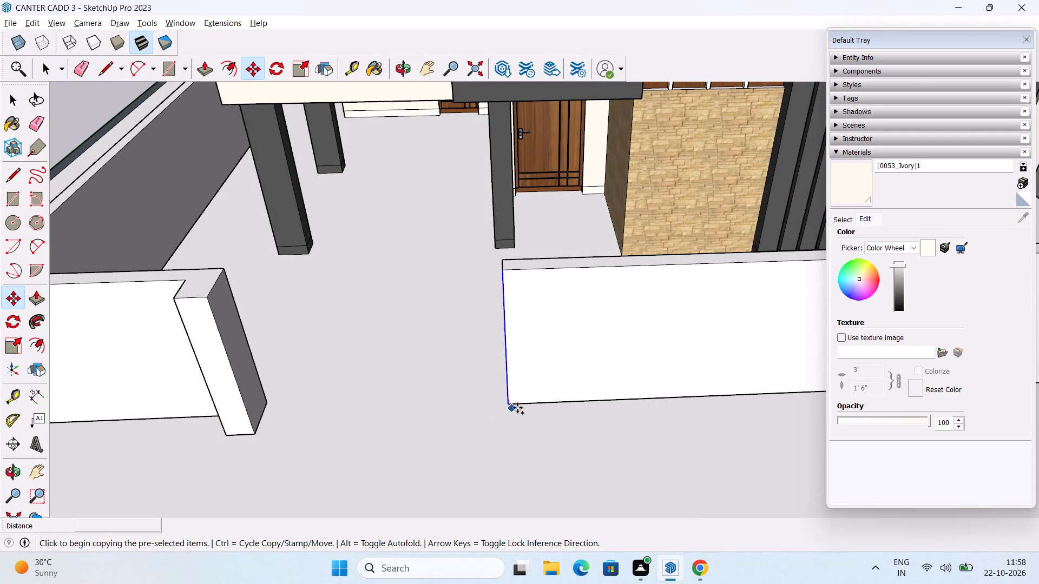
click(509, 407)
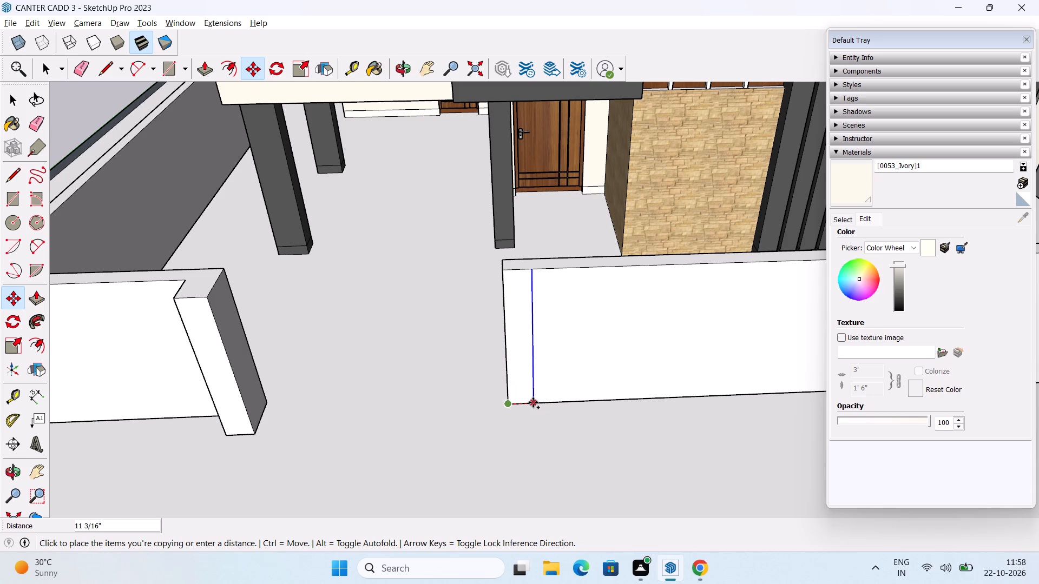
key(2)
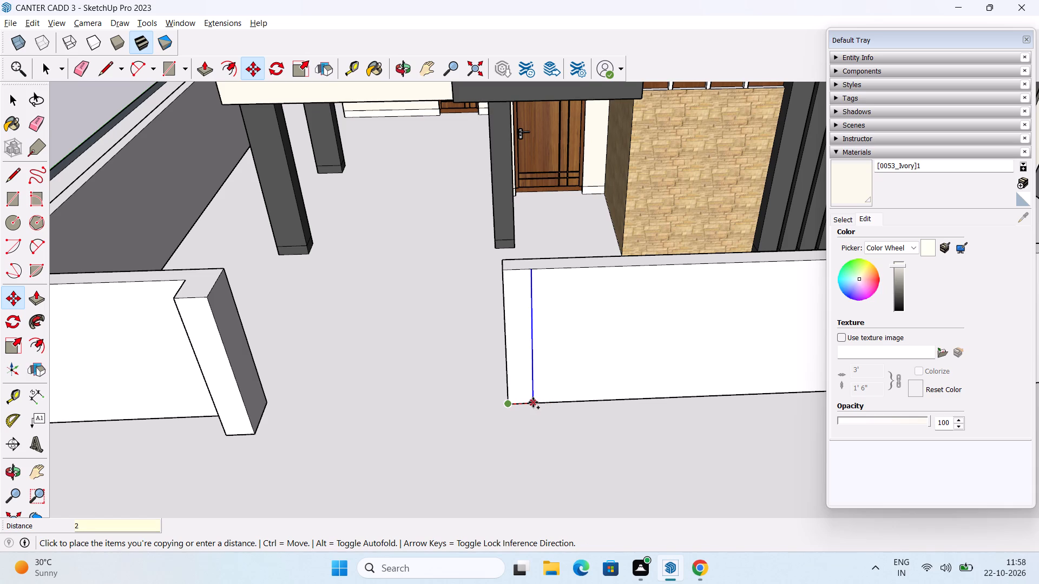
key(BackSpace)
text(1')
key(Return)
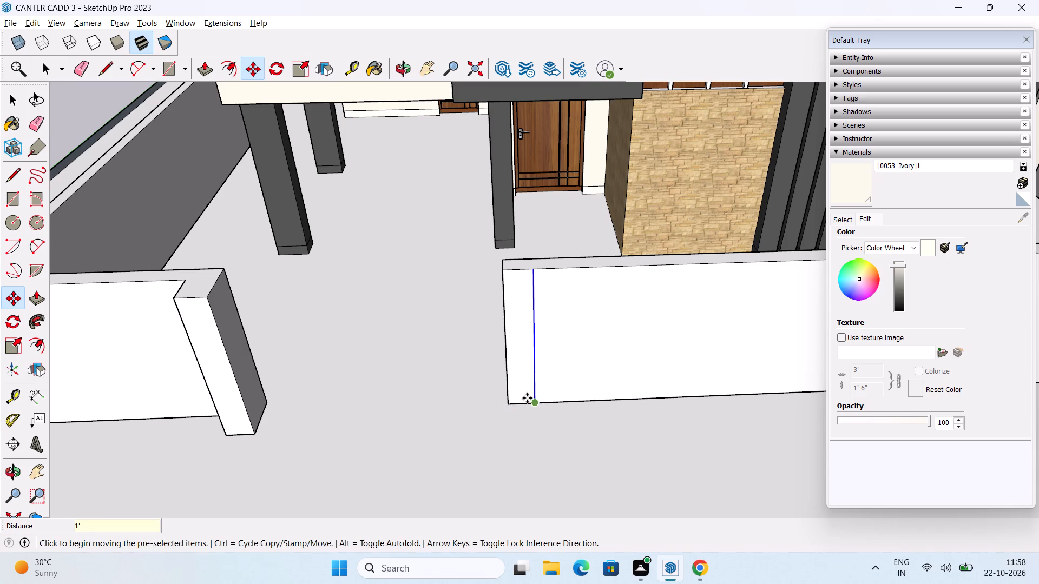
key(space)
Pull the marked strip at the longer front wall's gate end outward by 1' to form the second gate pillar.
middle_drag(555, 384, 561, 428)
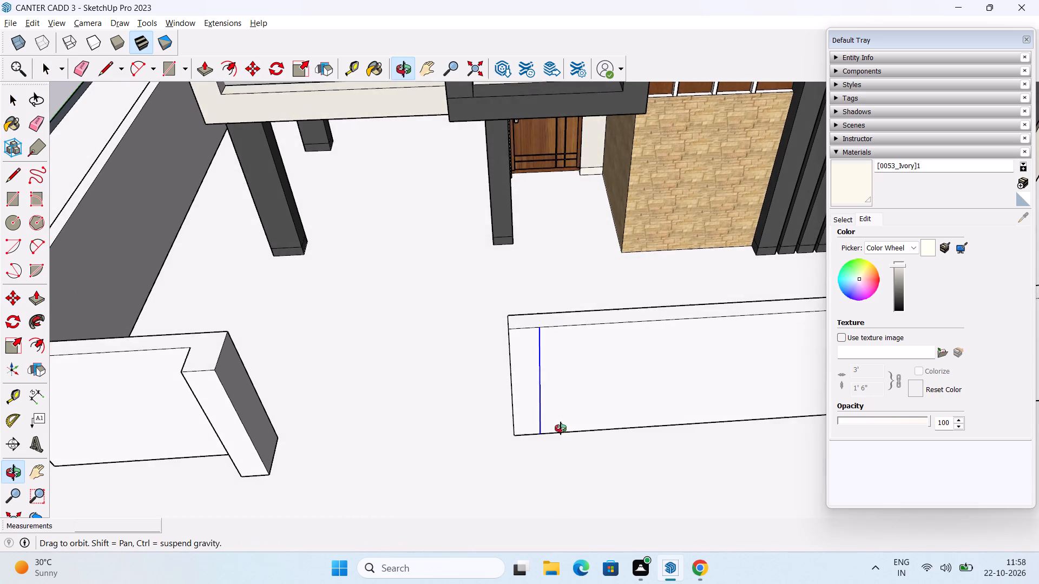
middle_drag(561, 428, 553, 421)
key(p)
click(521, 395)
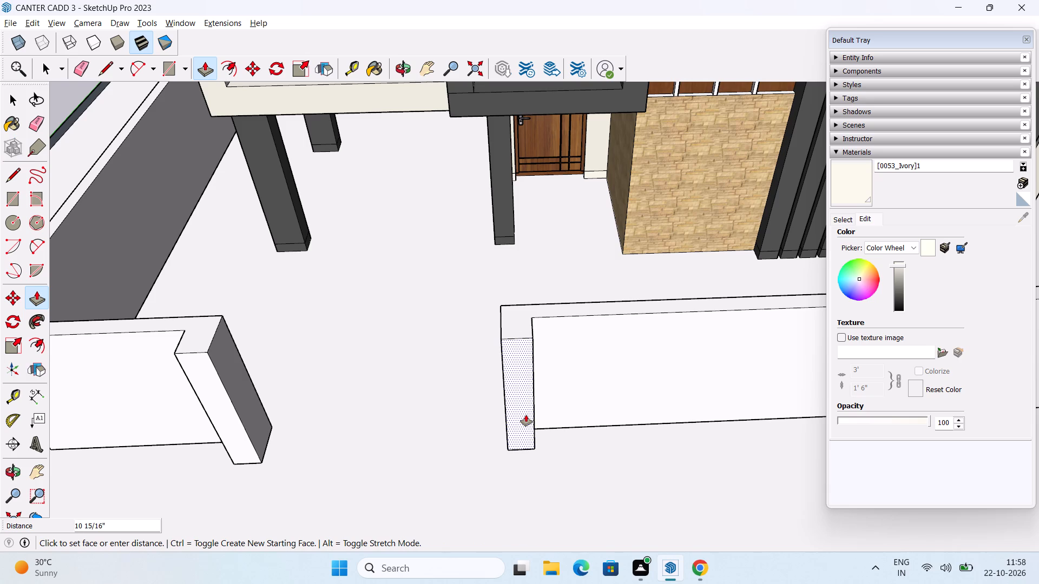
text(1')
key(Return)
scroll(499, 270, down, 2)
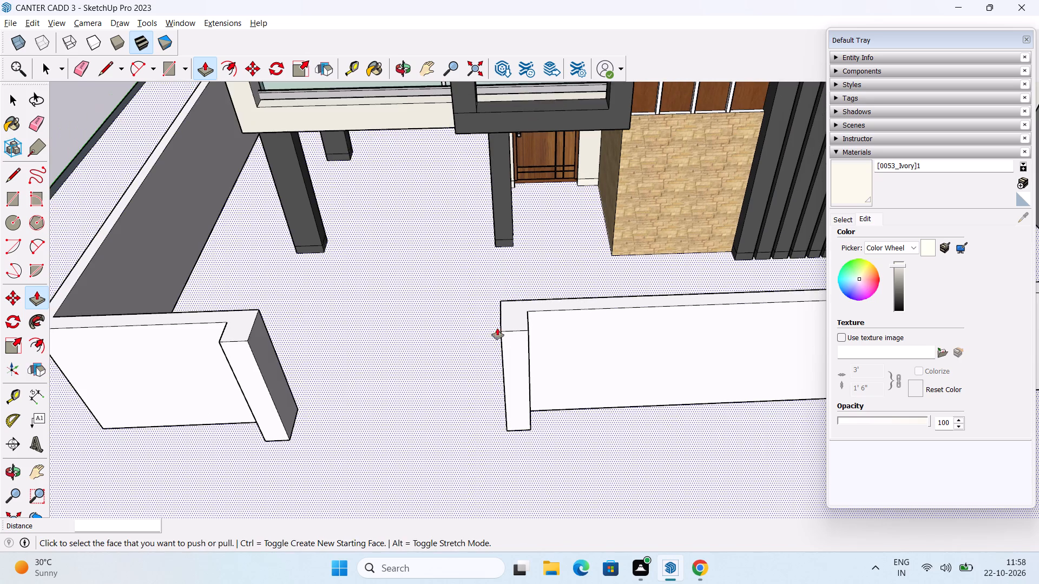
Pull the second pillar's side face, on the side away from the gate opening, out by 3" to widen it.
middle_drag(503, 381, 463, 495)
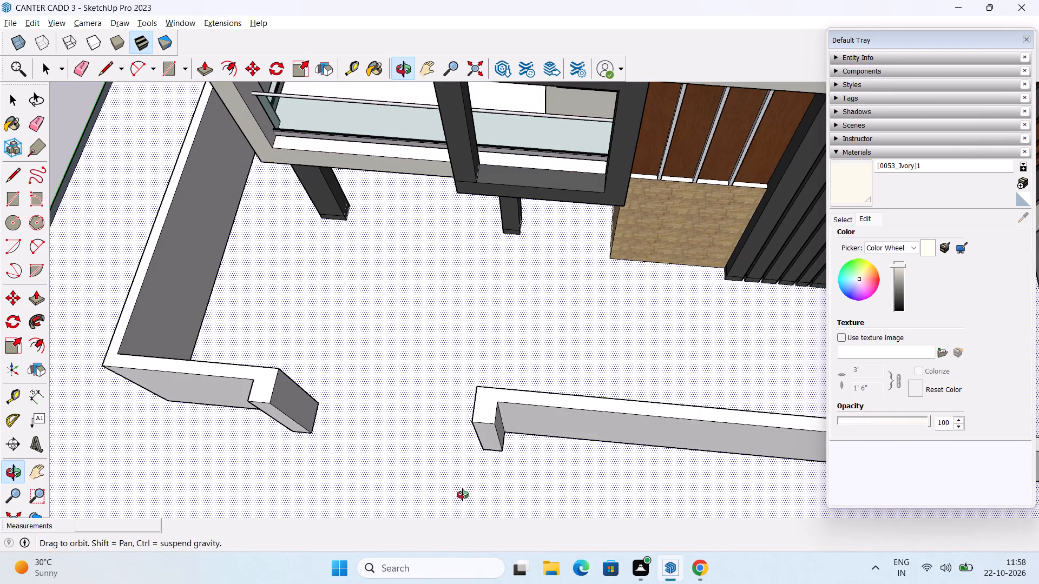
middle_drag(463, 495, 545, 403)
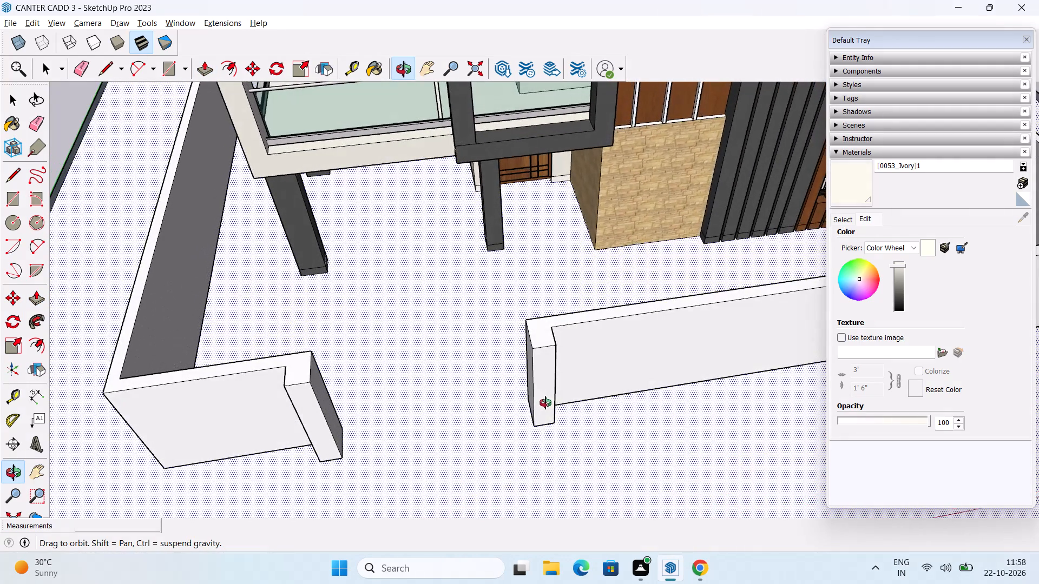
middle_drag(545, 403, 535, 266)
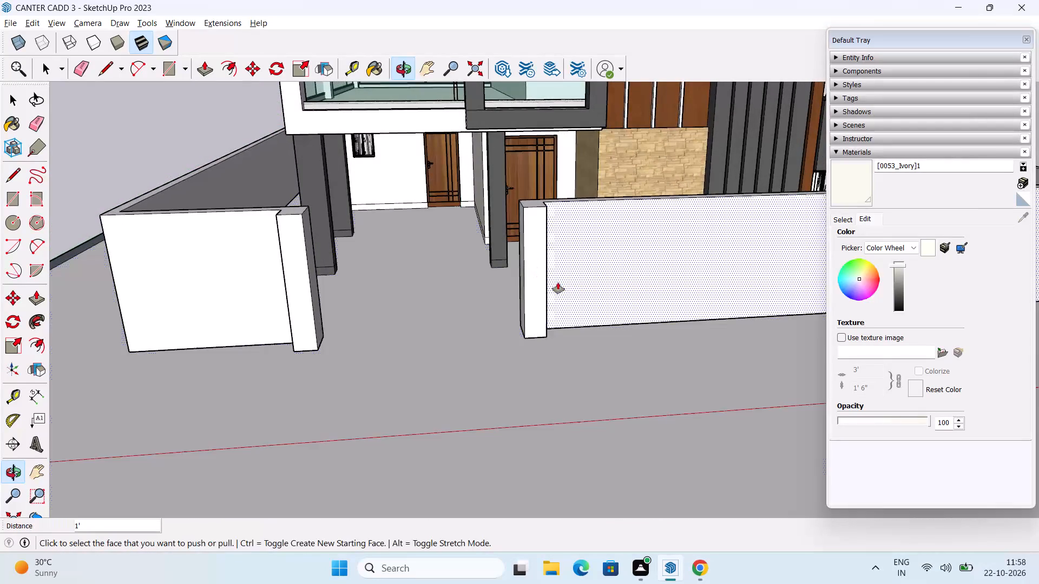
scroll(573, 286, up, 2)
middle_drag(577, 286, 525, 452)
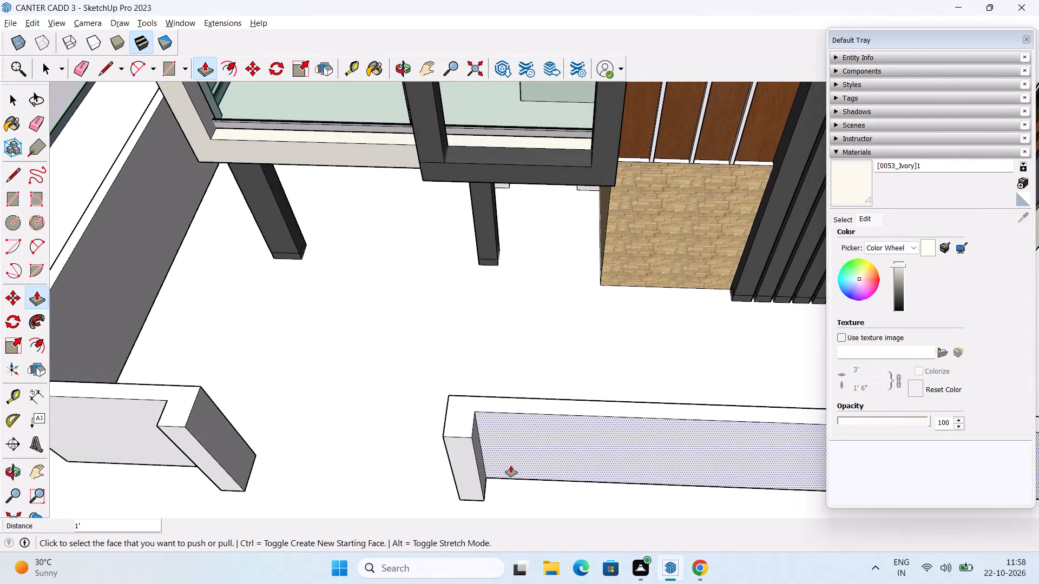
middle_drag(511, 466, 621, 393)
middle_drag(552, 443, 589, 520)
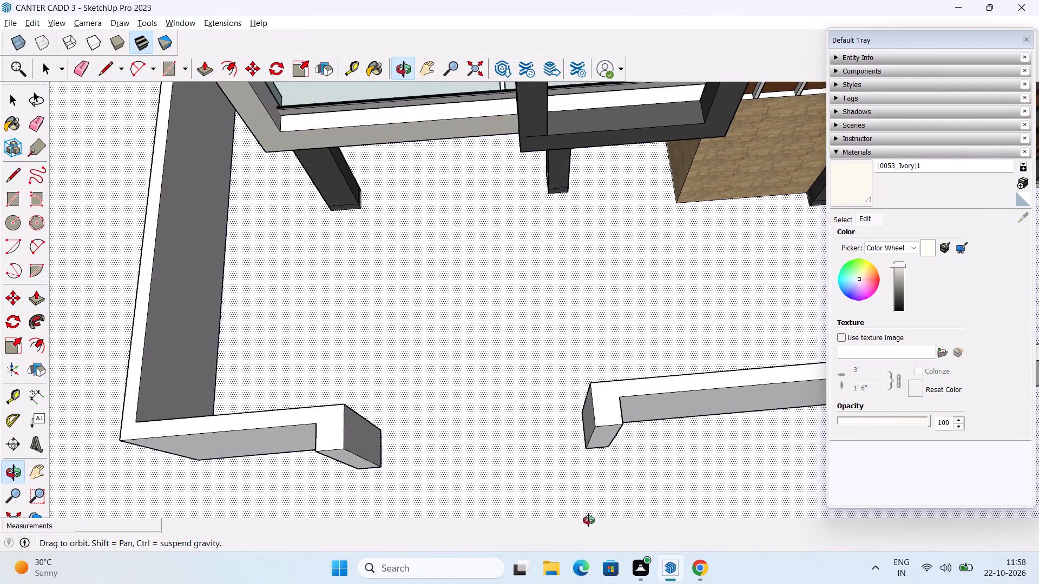
middle_drag(589, 520, 511, 375)
scroll(589, 351, up, 5)
middle_drag(584, 354, 517, 320)
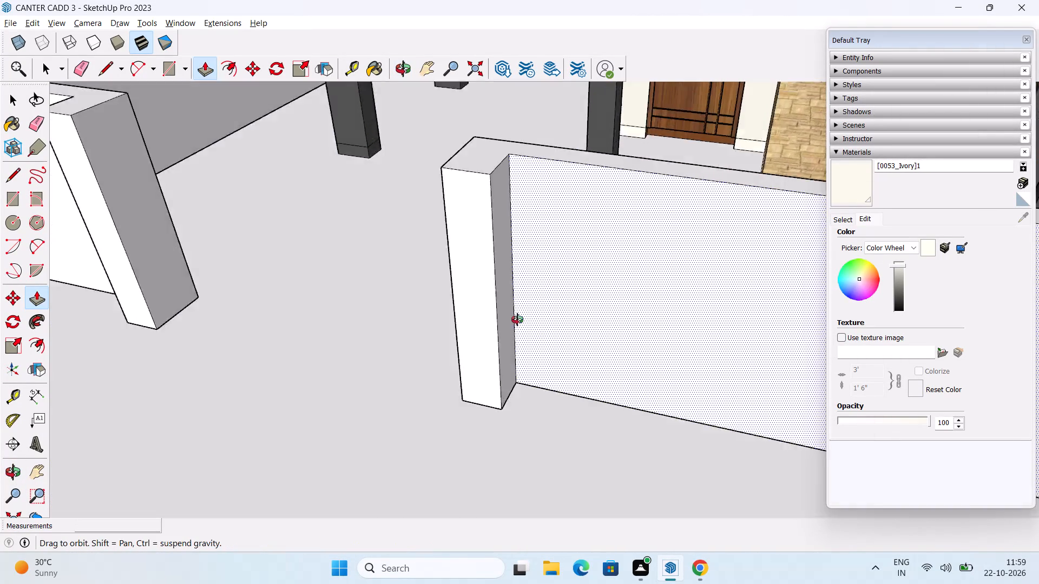
middle_drag(517, 320, 494, 312)
click(437, 297)
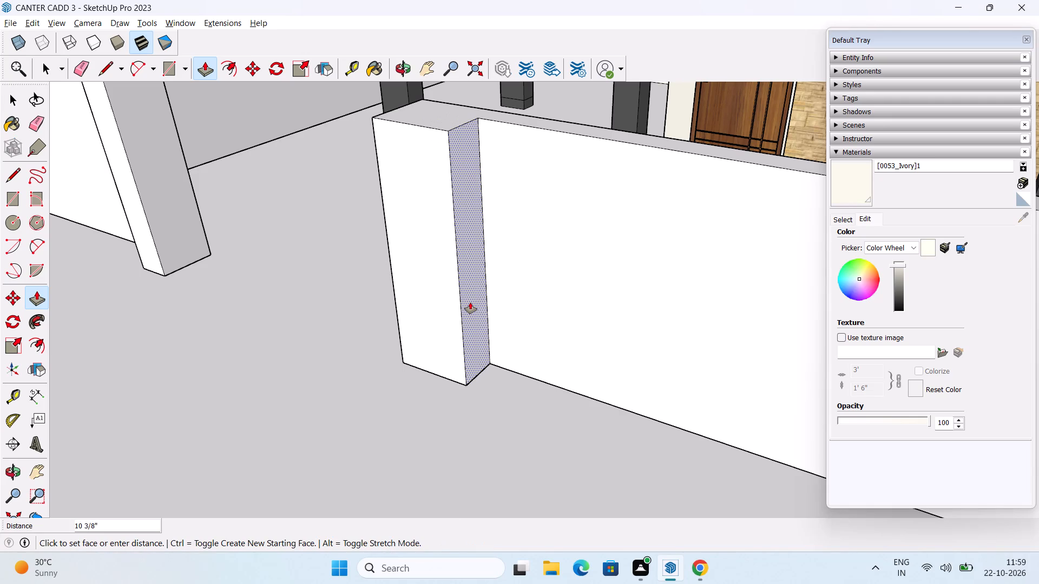
text(3")
key(Return)
scroll(470, 302, down, 3)
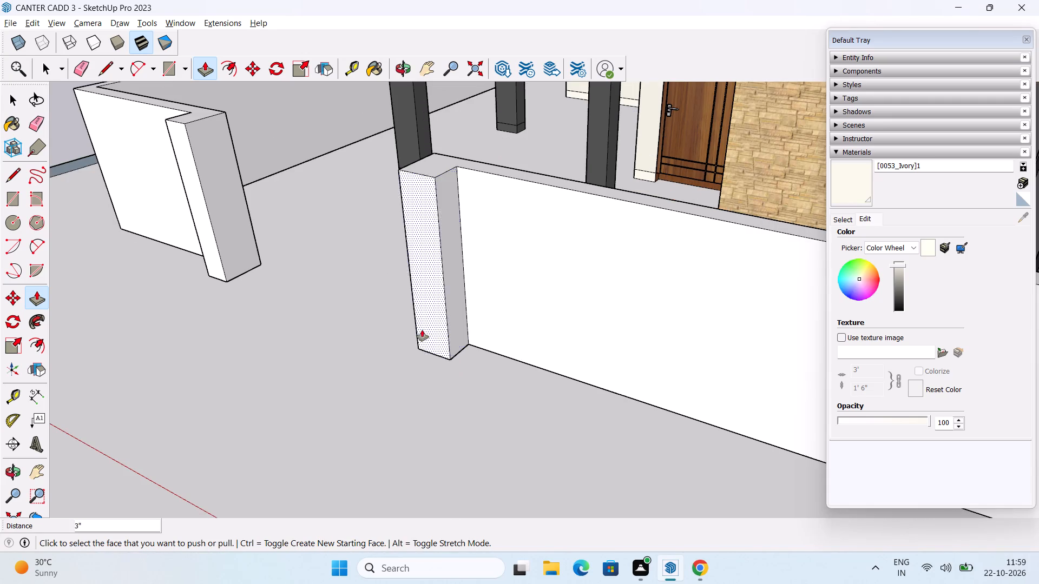
Repeat the 3" pull on the side face of the shorter wall's pillar that faces away from the gate opening.
middle_drag(328, 329, 509, 341)
middle_drag(446, 309, 775, 338)
scroll(751, 337, down, 1)
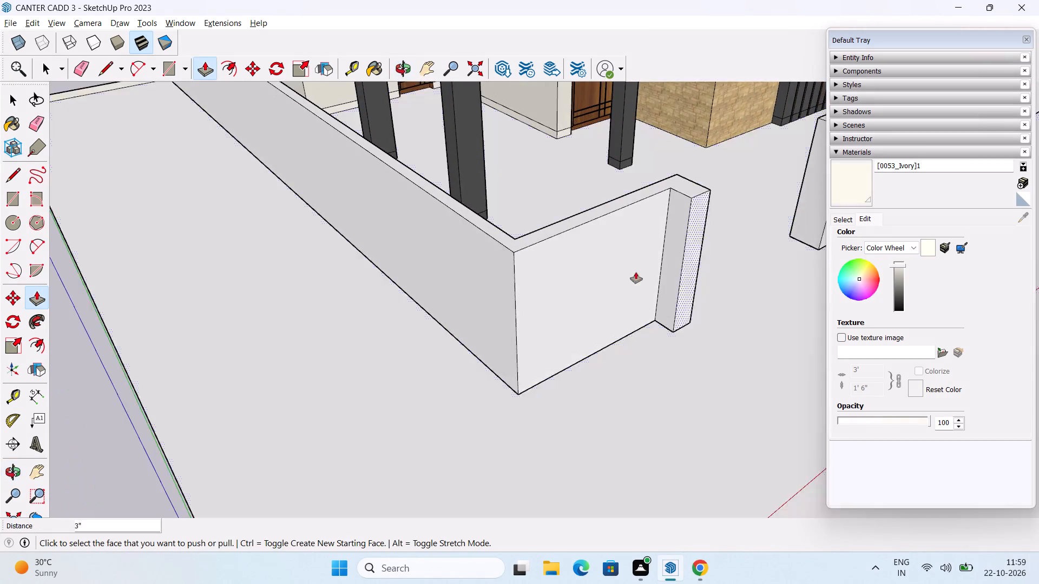
scroll(635, 256, up, 2)
double_click(682, 243)
scroll(682, 243, down, 6)
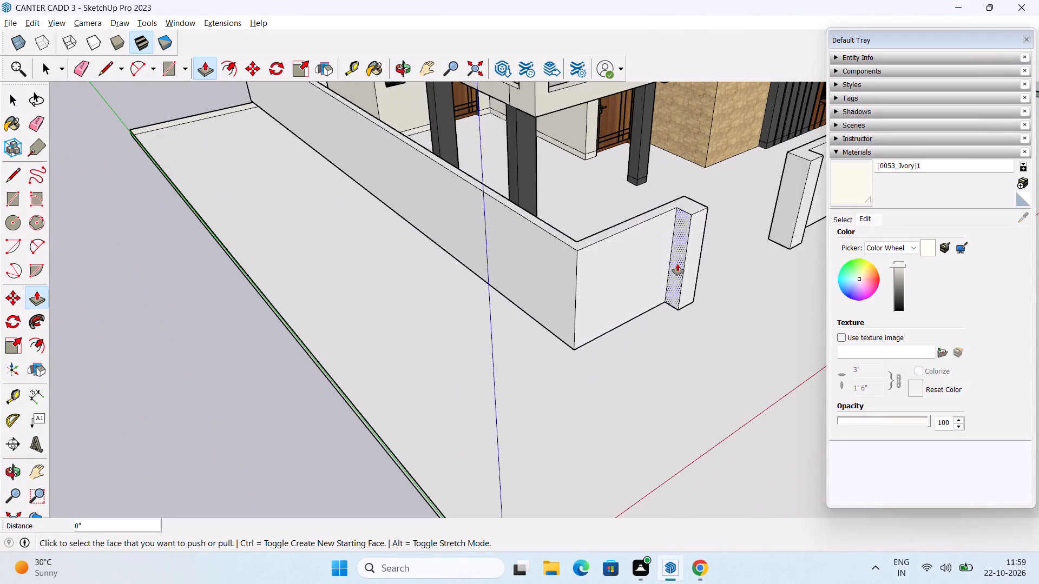
key(space)
Examine both gate pillars and the front boundary wall together with the house from several viewpoints.
scroll(678, 264, down, 7)
middle_drag(687, 299, 549, 347)
middle_drag(630, 351, 464, 288)
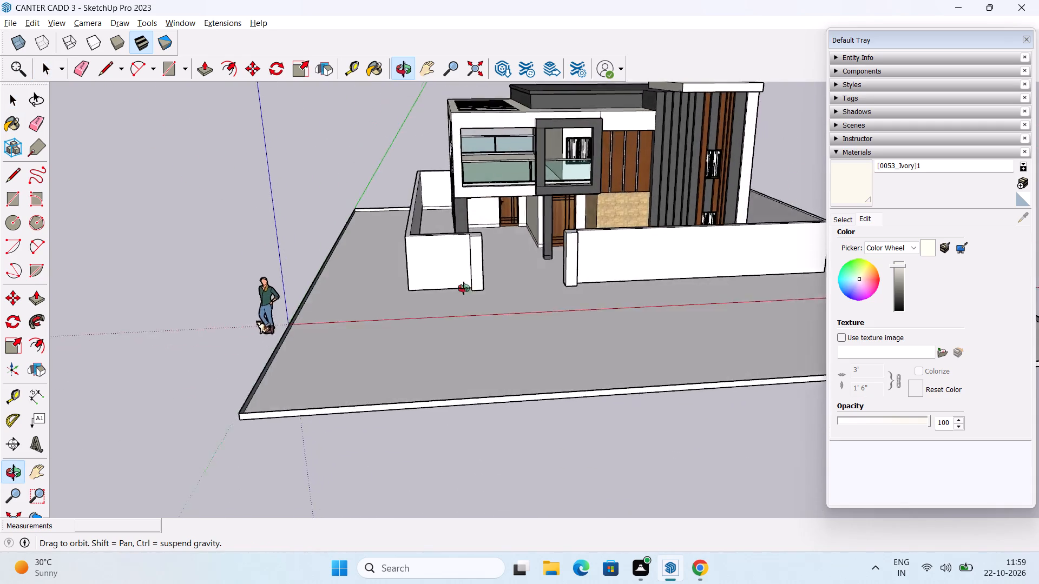
middle_drag(464, 288, 398, 346)
shift+middle_drag(536, 321, 532, 367)
middle_drag(659, 353, 503, 347)
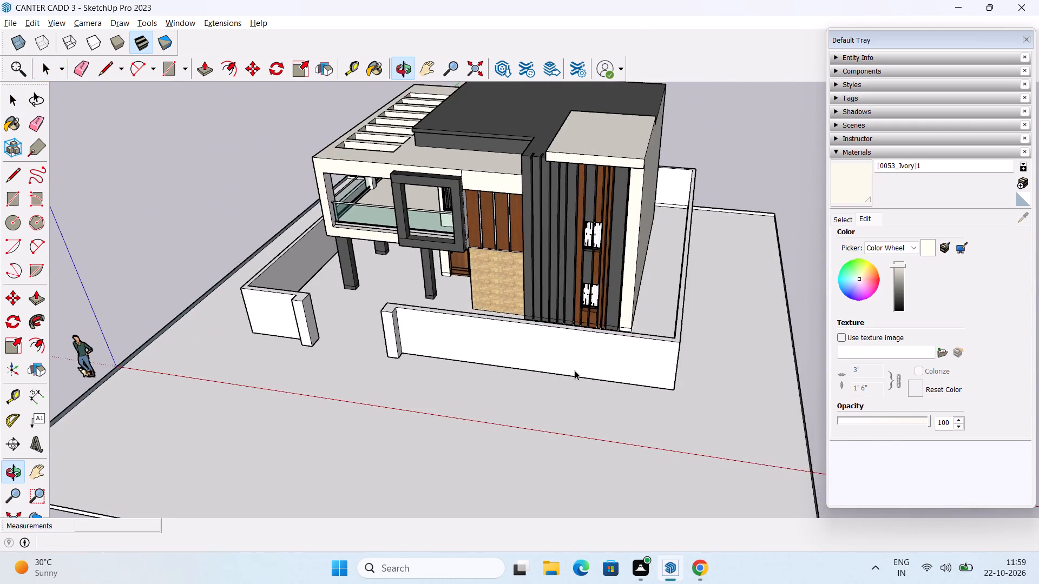
middle_drag(575, 370, 639, 290)
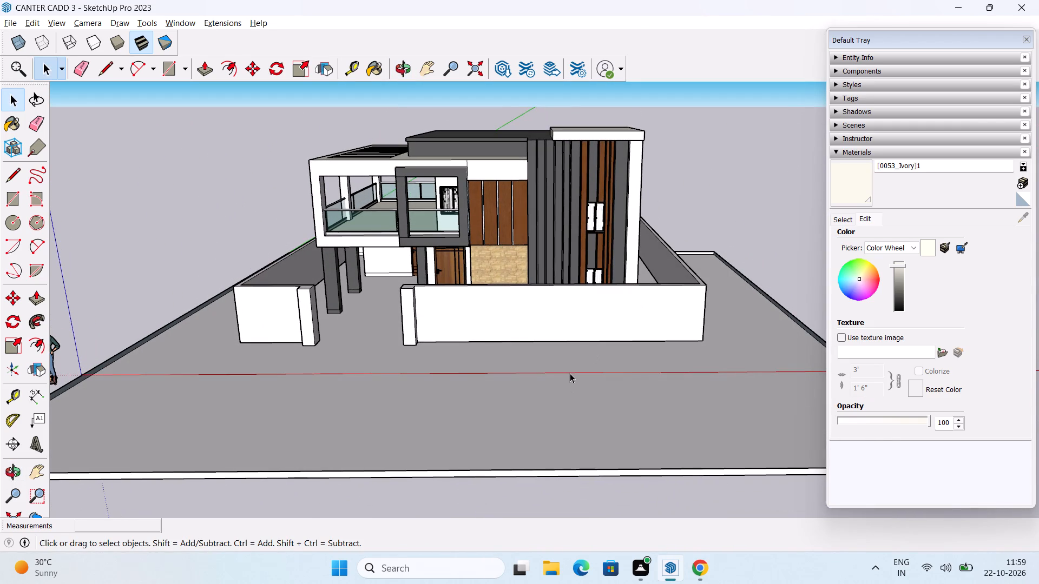
scroll(434, 350, up, 1)
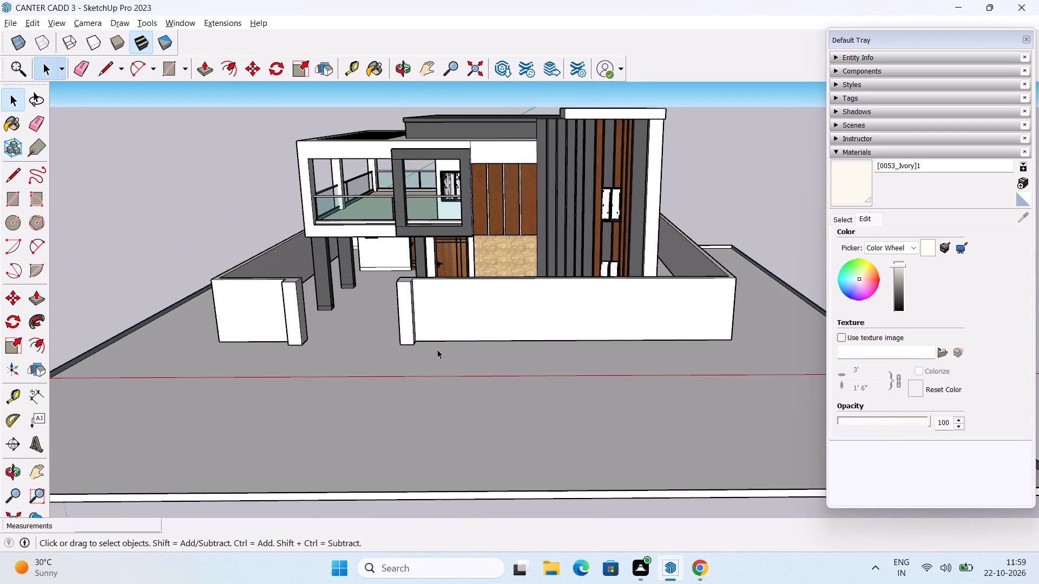
shift+middle_drag(437, 349, 441, 403)
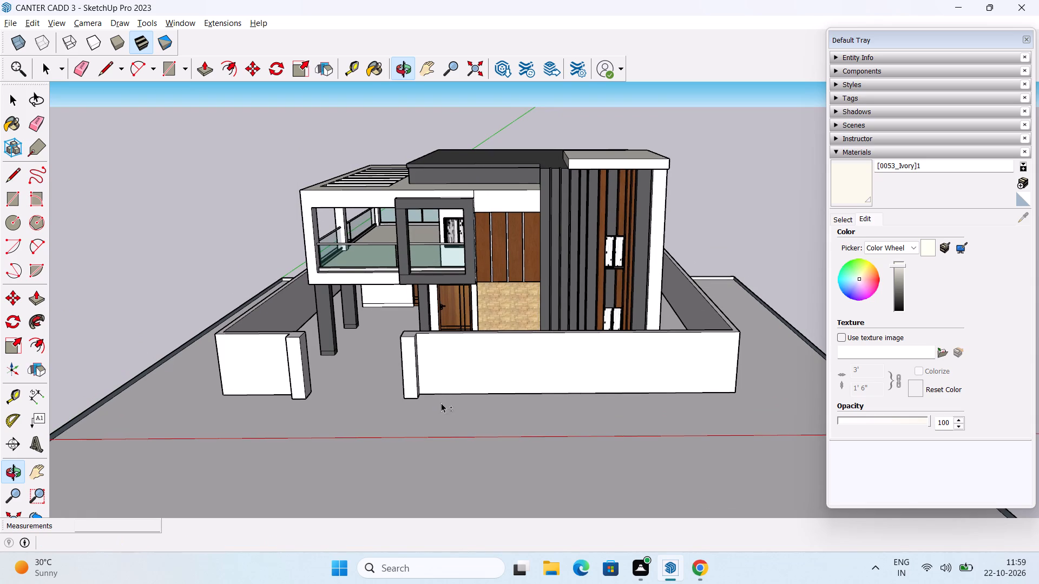
scroll(457, 390, down, 2)
middle_drag(471, 389, 424, 377)
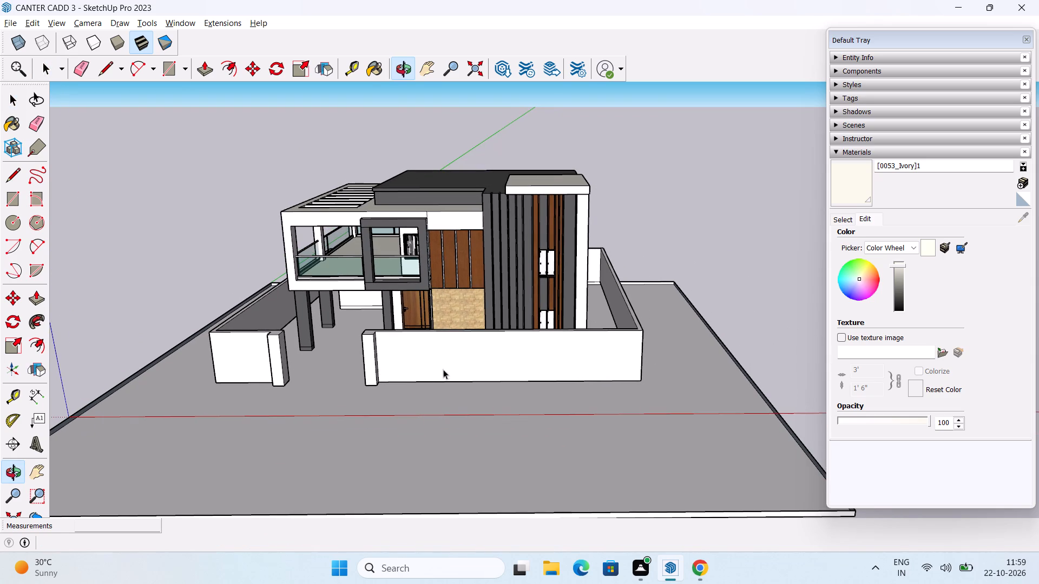
scroll(405, 349, up, 4)
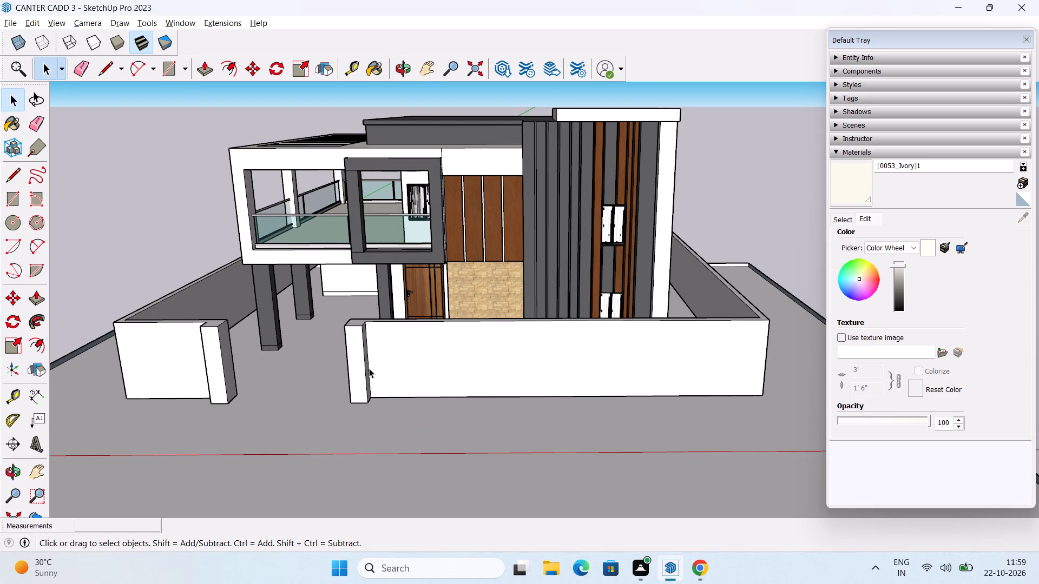
Copy the vertical edge where the gate pillar meets the longer front wall about 3' 3" along the wall face.
click(369, 368)
key(m)
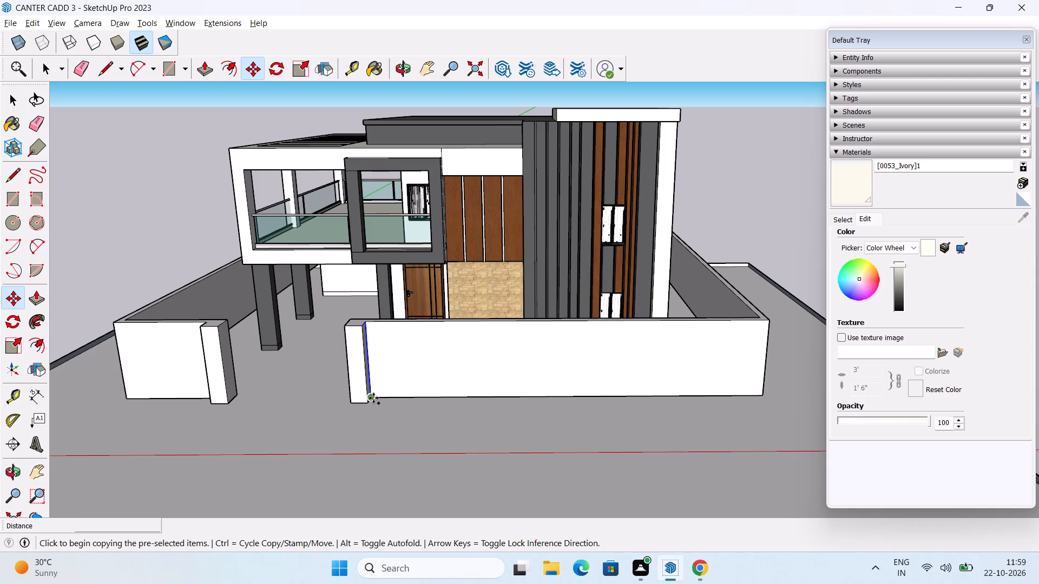
drag(373, 399, 380, 400)
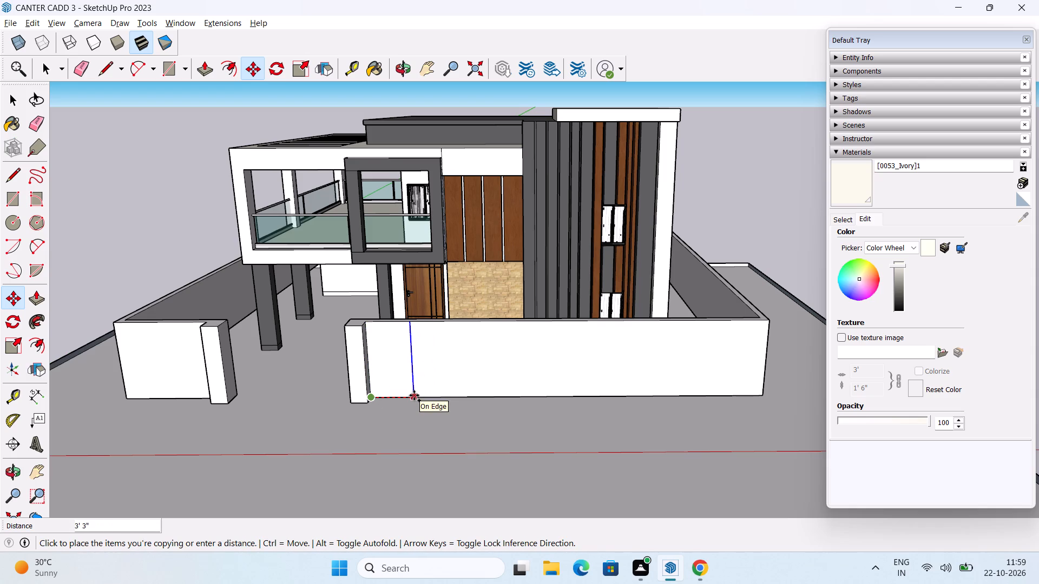
click(414, 395)
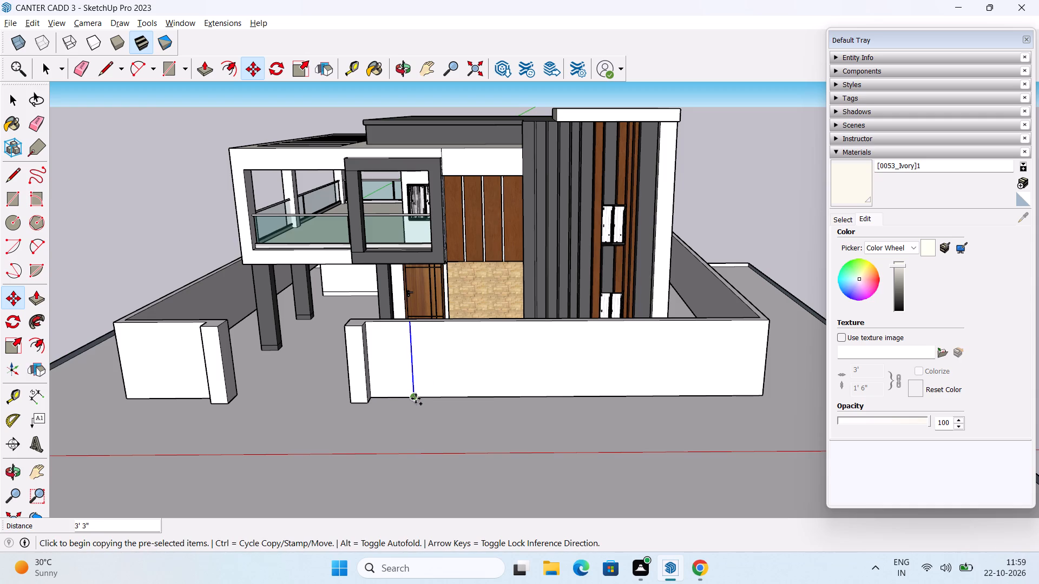
Copy that new vertical line about 5' 4 1/4" farther along the wall and divide the span into 5 equal strips.
drag(416, 399, 423, 399)
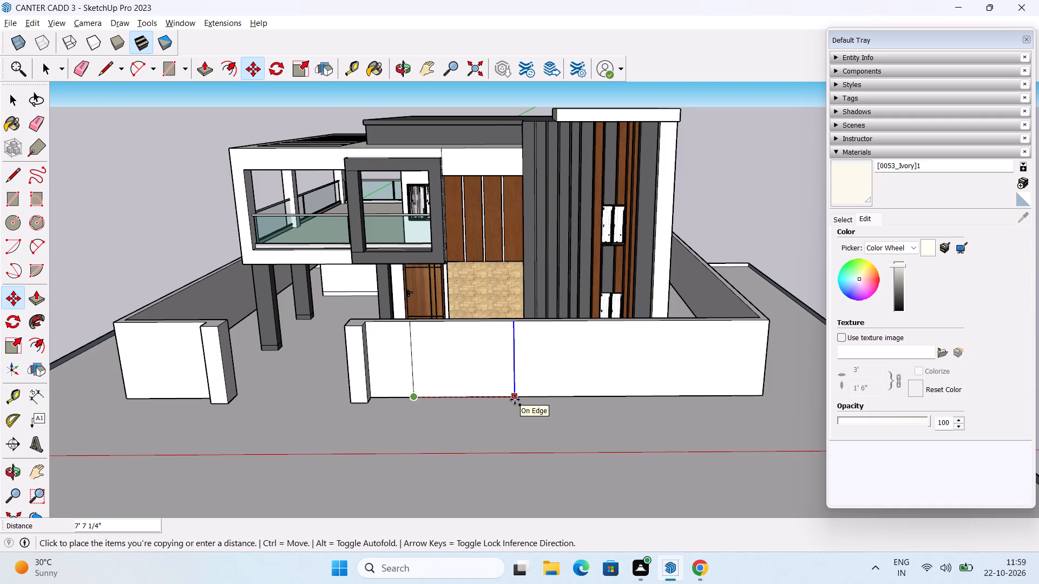
click(485, 396)
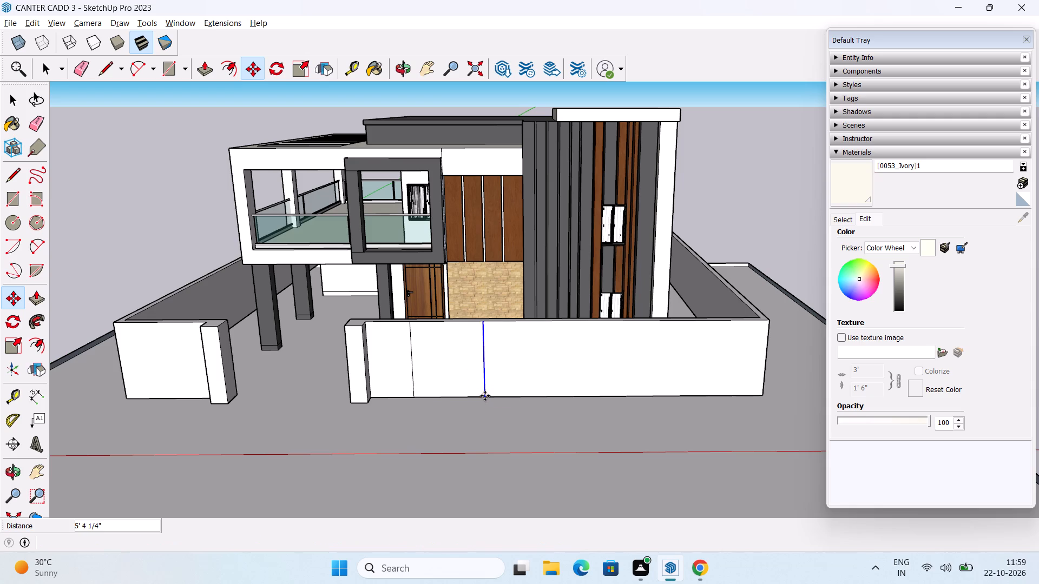
text(/5)
key(Return)
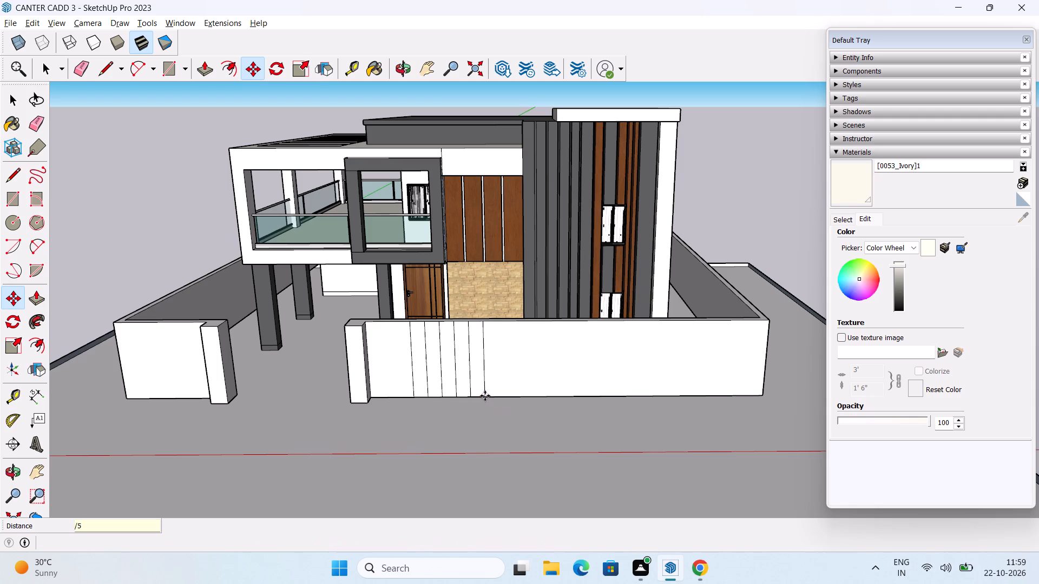
key(space)
Offset the outline of the plain wall face beyond the strips inward by 1' to form a rectangular panel.
middle_drag(512, 400, 496, 341)
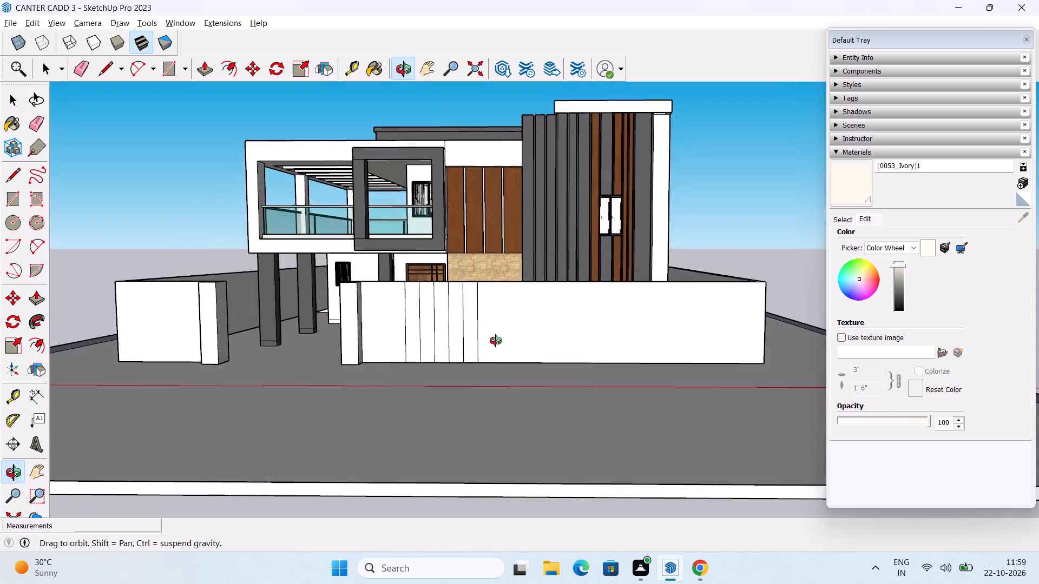
middle_drag(496, 341, 459, 468)
scroll(466, 458, down, 2)
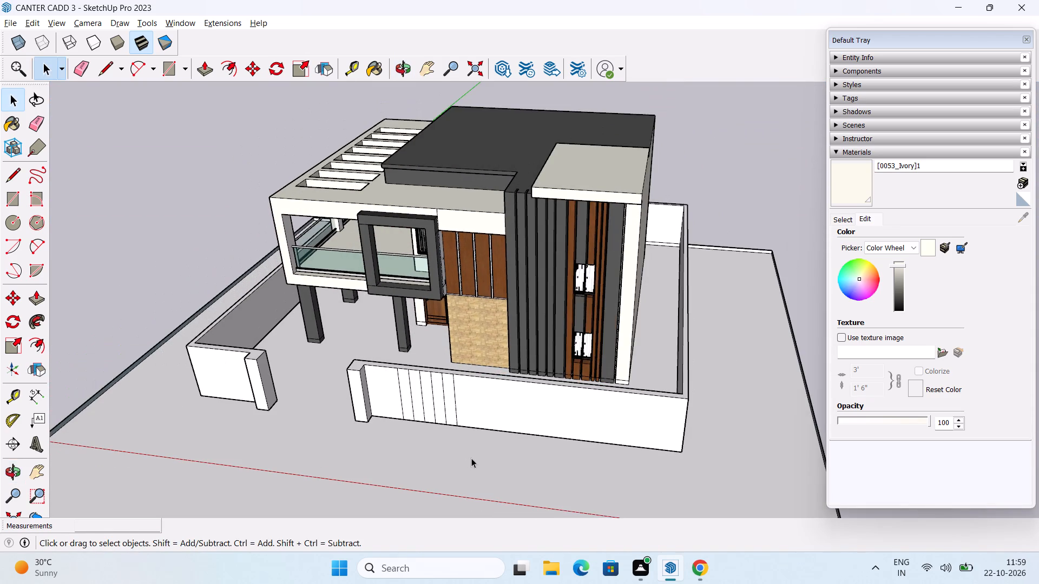
middle_drag(495, 454, 433, 436)
middle_drag(444, 441, 483, 414)
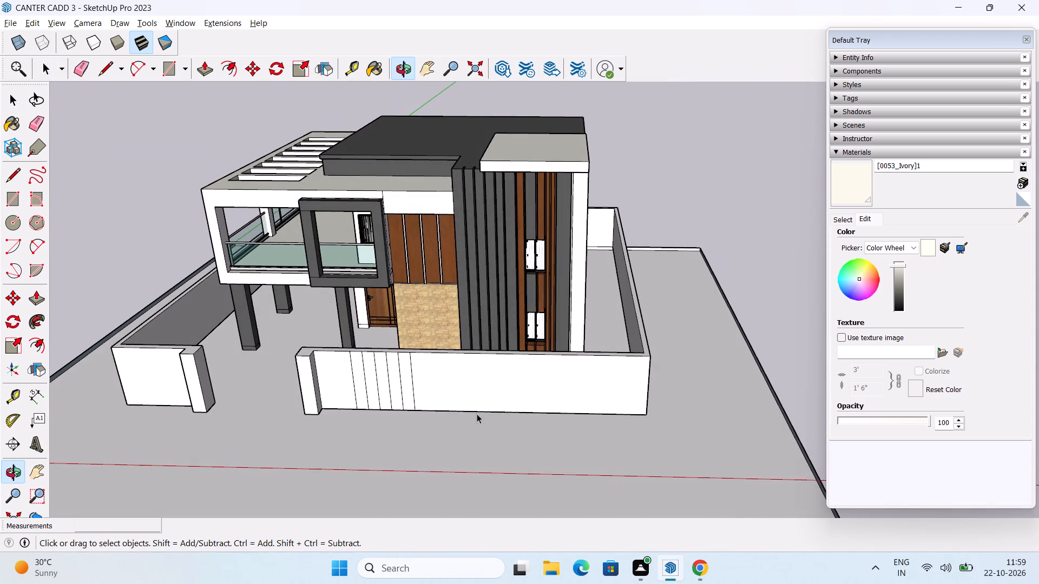
middle_drag(492, 442, 437, 401)
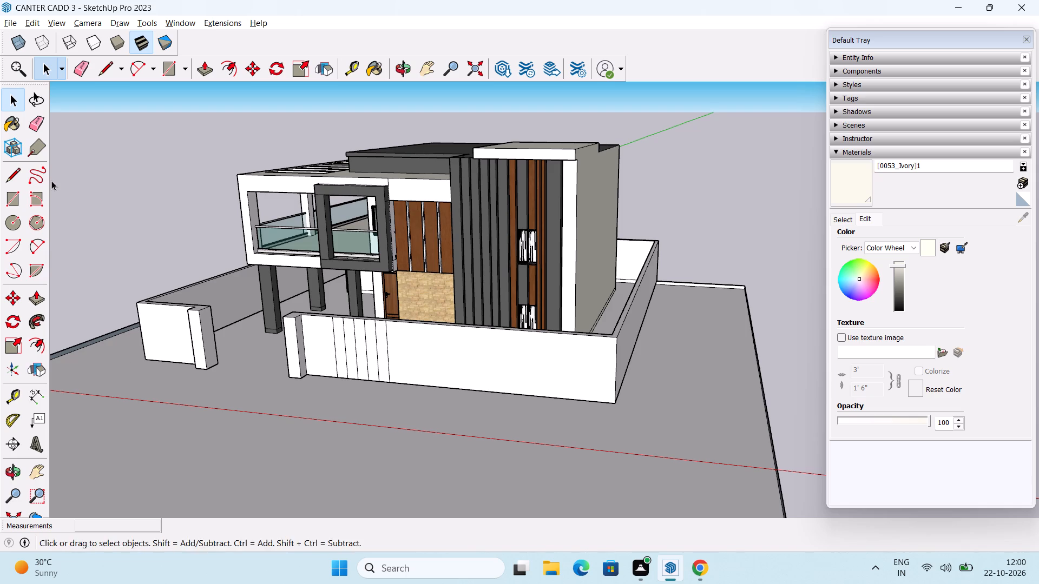
click(41, 347)
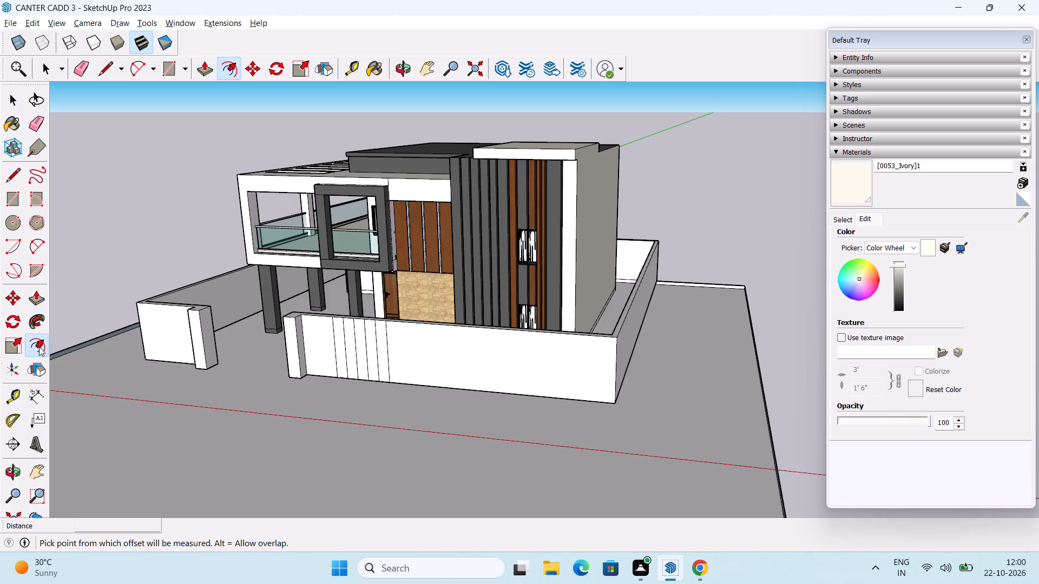
click(396, 354)
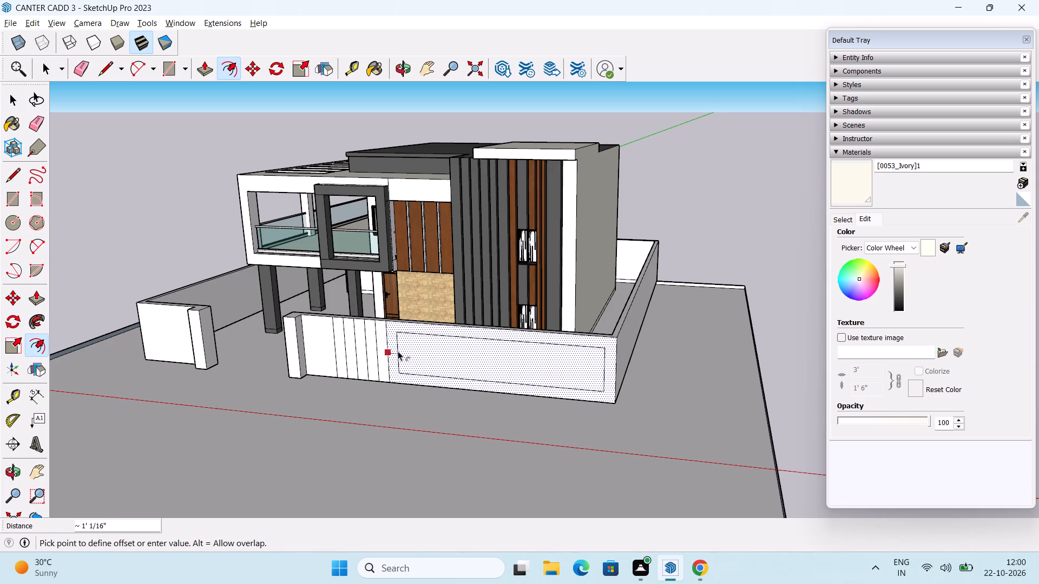
key(1)
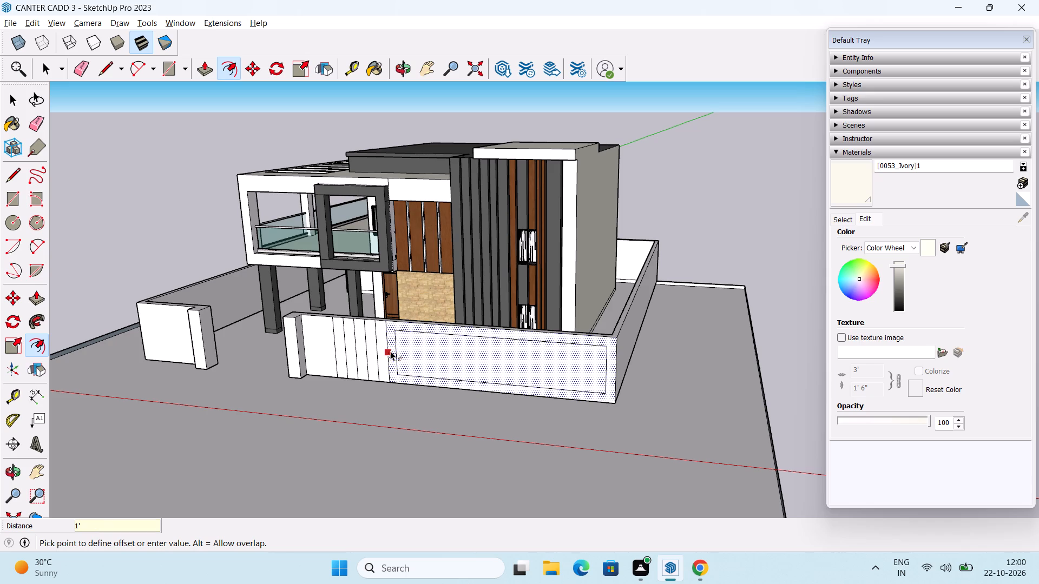
key(apostrophe)
key(Return)
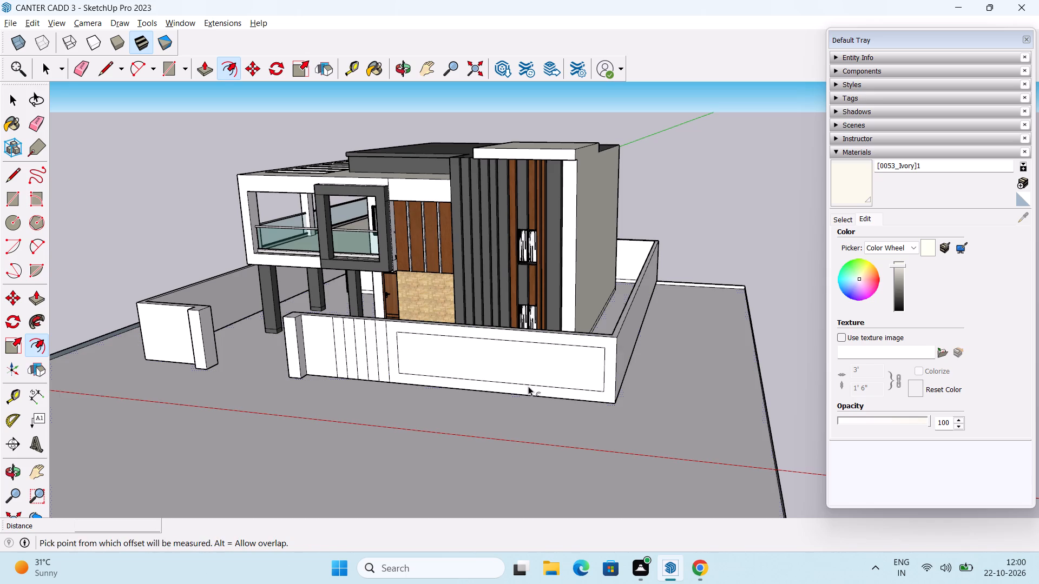
key(space)
Move the offset panel's bottom edge down 1' onto the wall's base line.
click(476, 379)
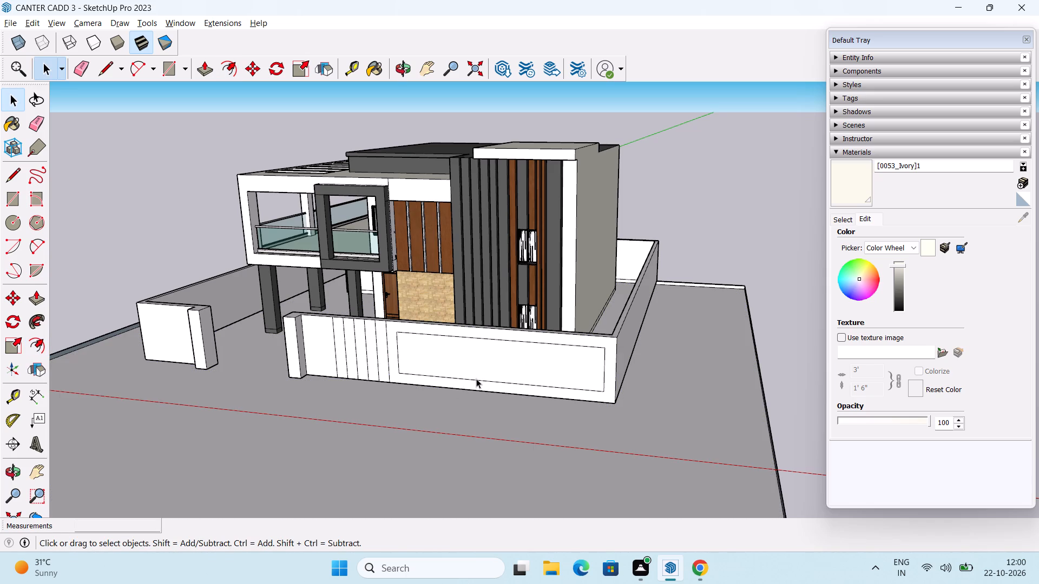
scroll(475, 381, up, 3)
key(m)
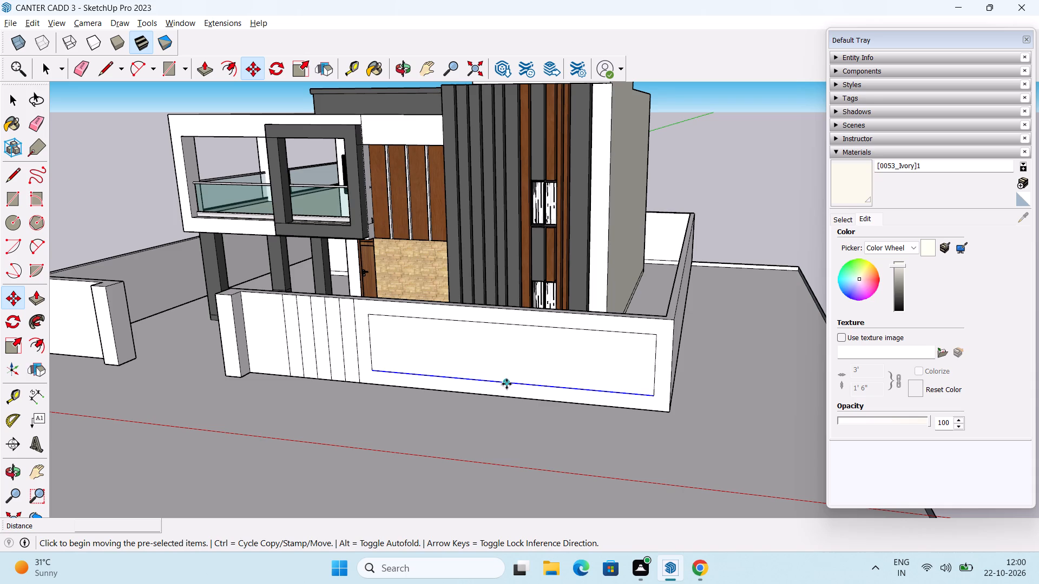
click(507, 384)
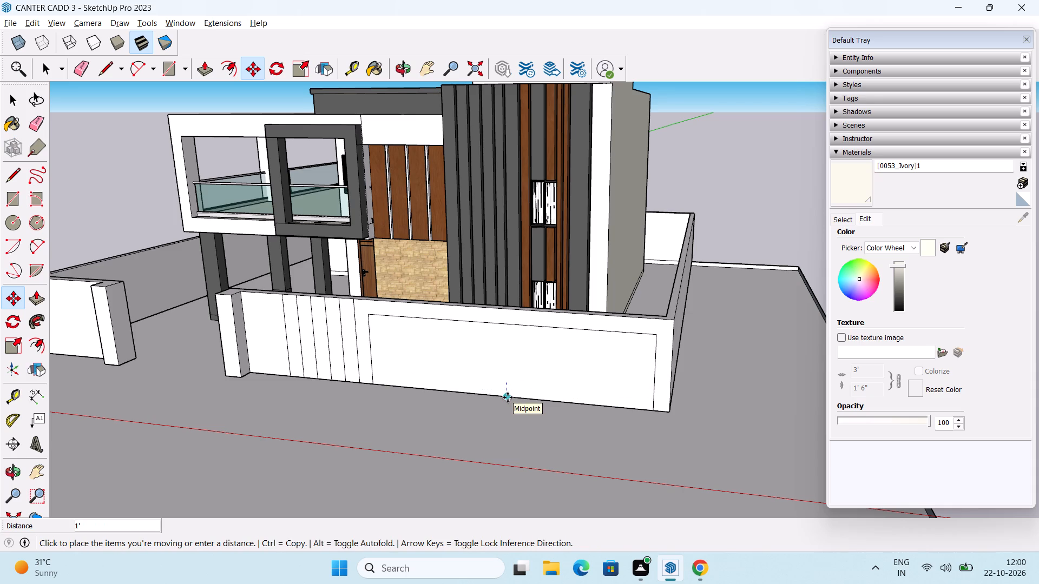
click(508, 397)
key(space)
Examine the front wall's strip and panel layout together with the house and boundary walls from several viewpoints.
scroll(503, 425, down, 6)
middle_drag(560, 424, 578, 384)
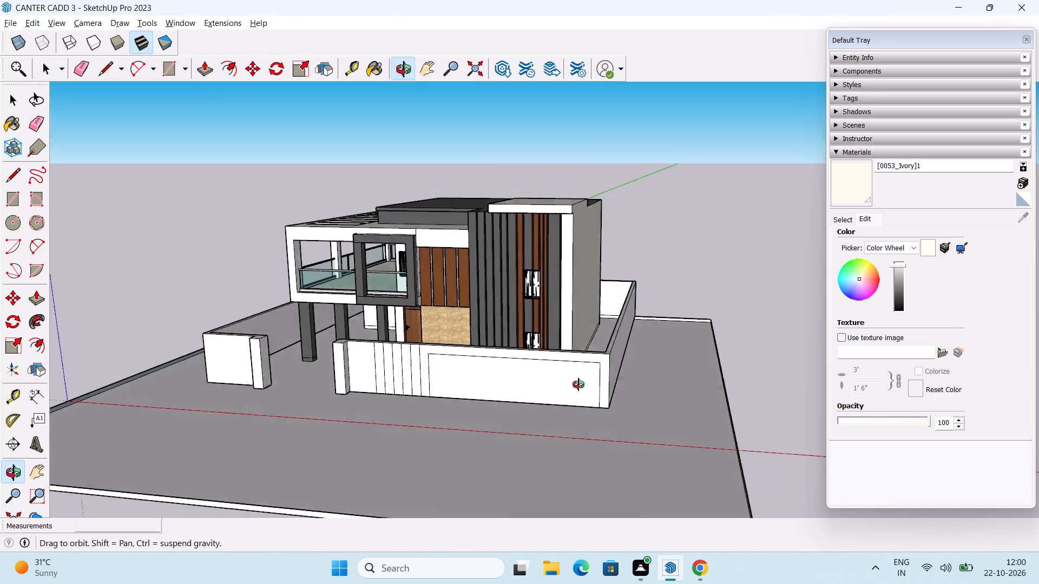
middle_drag(578, 384, 582, 471)
middle_drag(544, 449, 573, 408)
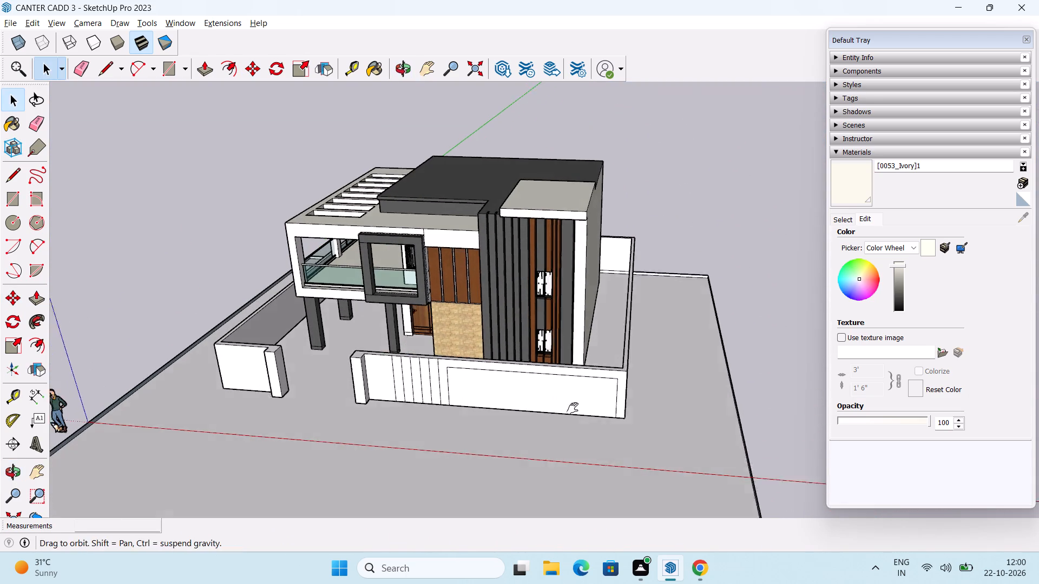
middle_drag(573, 408, 578, 400)
middle_drag(507, 408, 544, 397)
scroll(405, 384, up, 2)
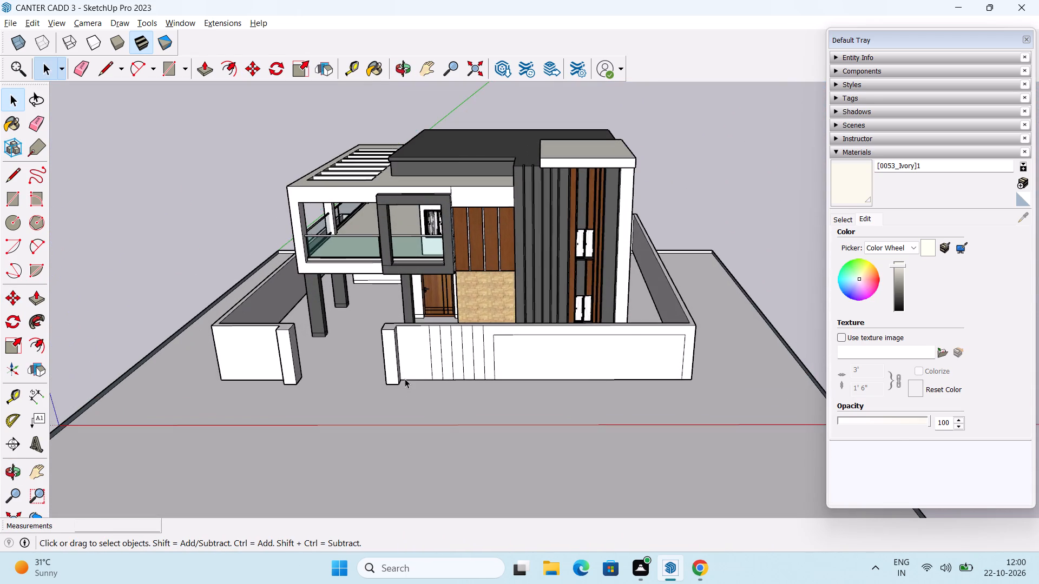
scroll(485, 393, up, 2)
middle_drag(545, 399, 483, 440)
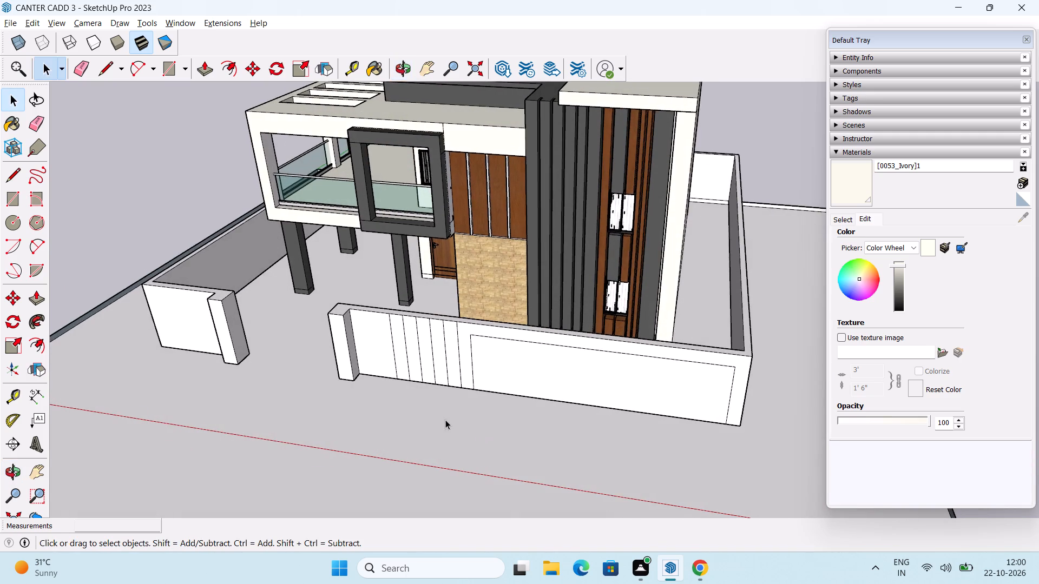
scroll(445, 420, down, 2)
middle_drag(415, 407, 550, 387)
middle_drag(517, 377, 538, 394)
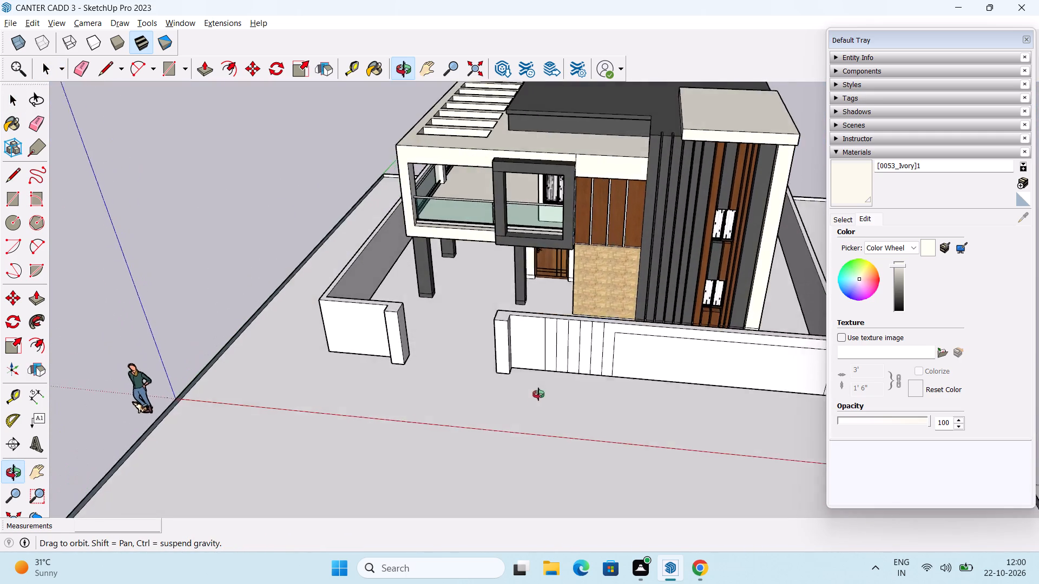
middle_drag(538, 394, 503, 436)
scroll(687, 364, down, 3)
shift+middle_drag(652, 362, 571, 406)
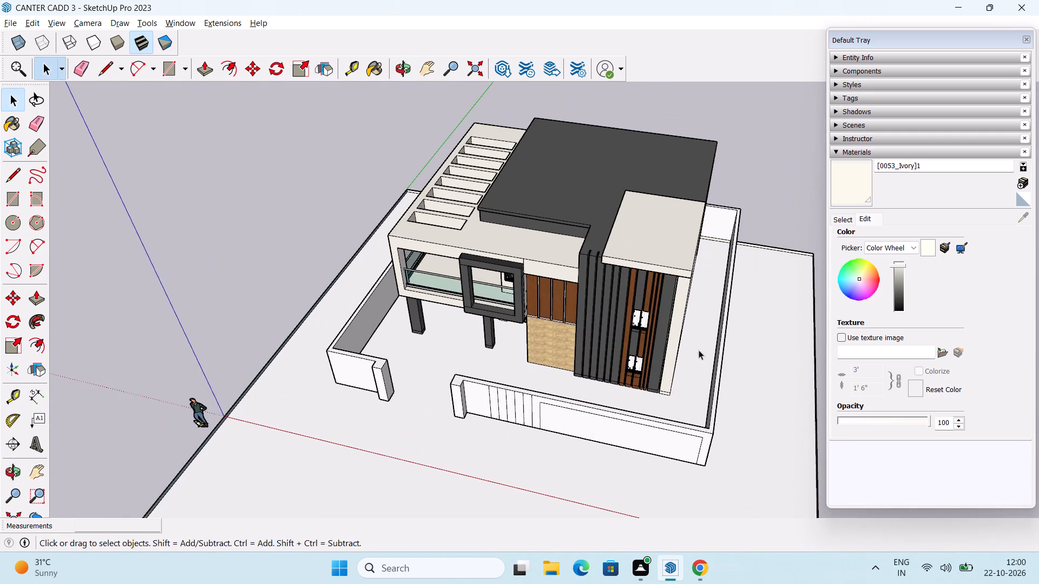
middle_drag(700, 339, 703, 264)
scroll(762, 259, up, 3)
scroll(725, 290, up, 6)
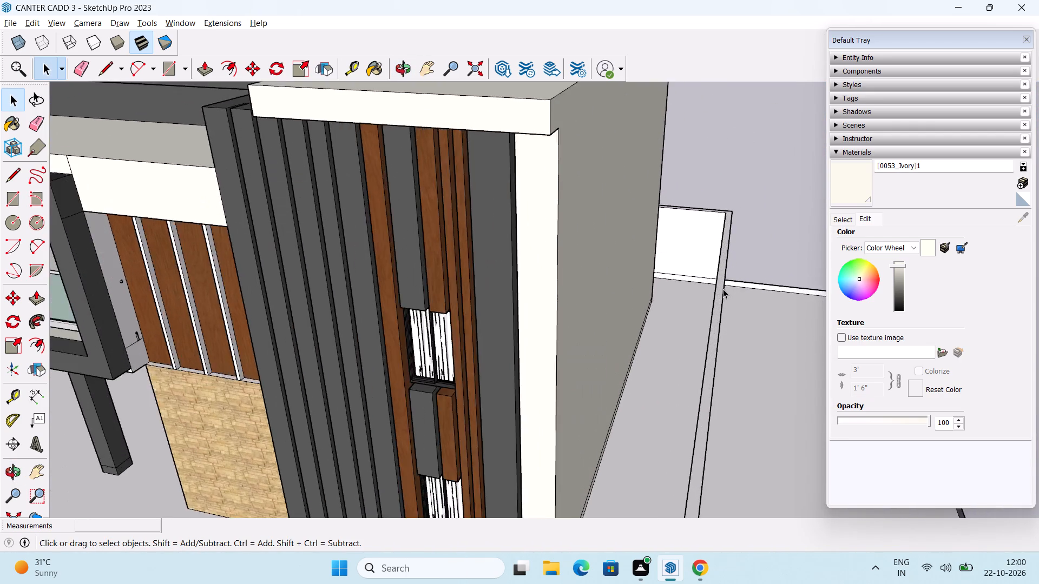
scroll(723, 289, up, 2)
middle_drag(723, 289, 701, 354)
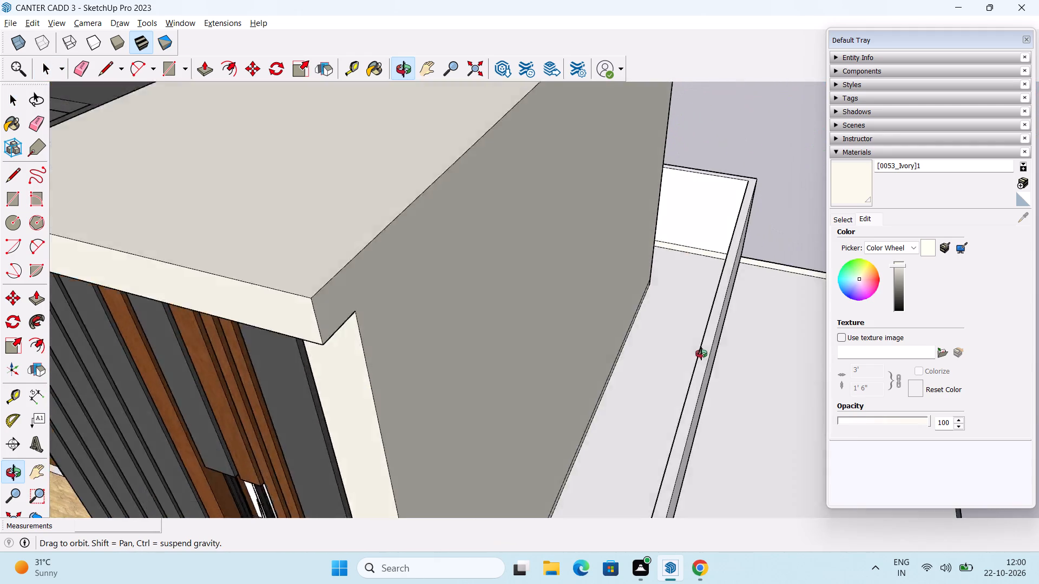
middle_drag(701, 354, 710, 474)
scroll(720, 415, down, 6)
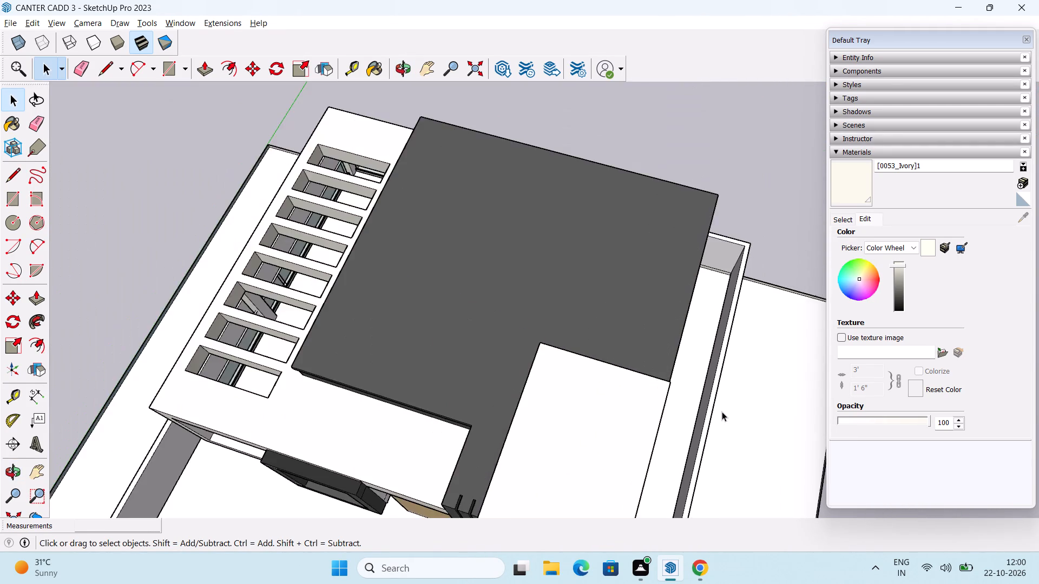
scroll(722, 412, down, 3)
middle_drag(725, 449, 695, 326)
middle_drag(682, 435, 722, 279)
middle_drag(691, 413, 699, 295)
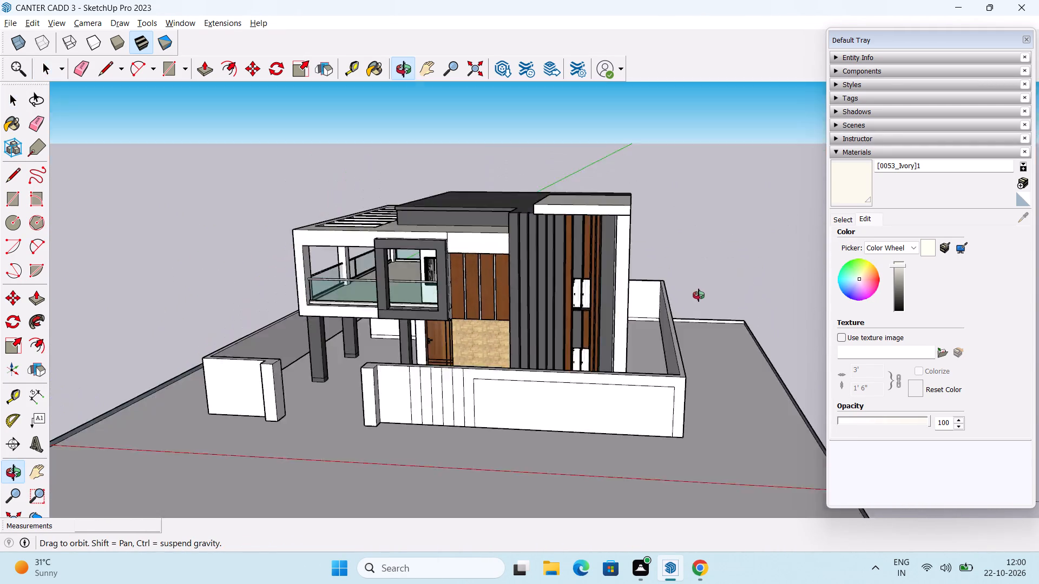
middle_drag(699, 295, 646, 491)
scroll(639, 489, down, 1)
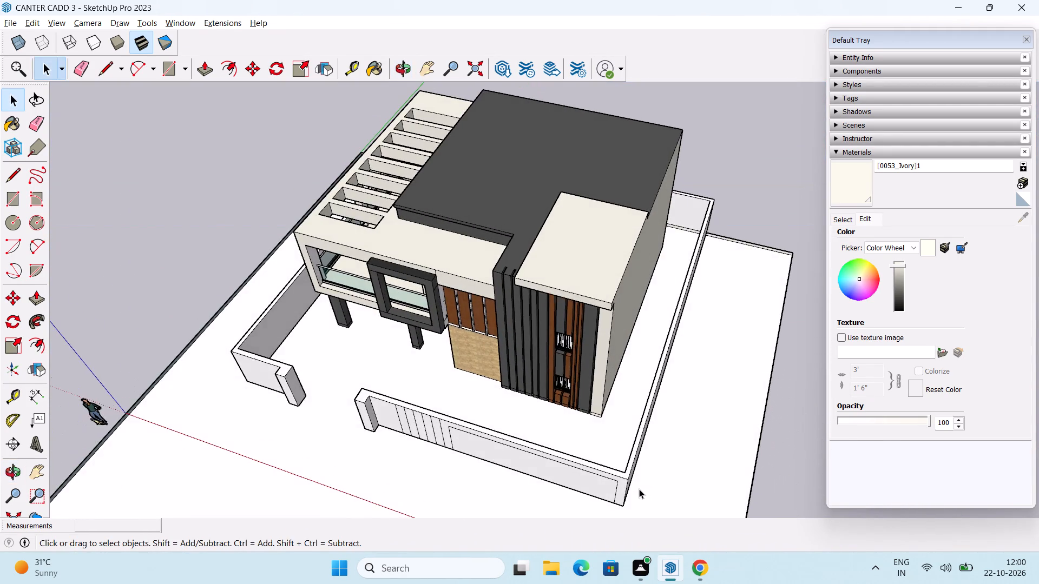
scroll(639, 489, down, 1)
shift+middle_drag(638, 483, 708, 394)
middle_drag(619, 459, 765, 349)
shift+middle_drag(762, 349, 724, 435)
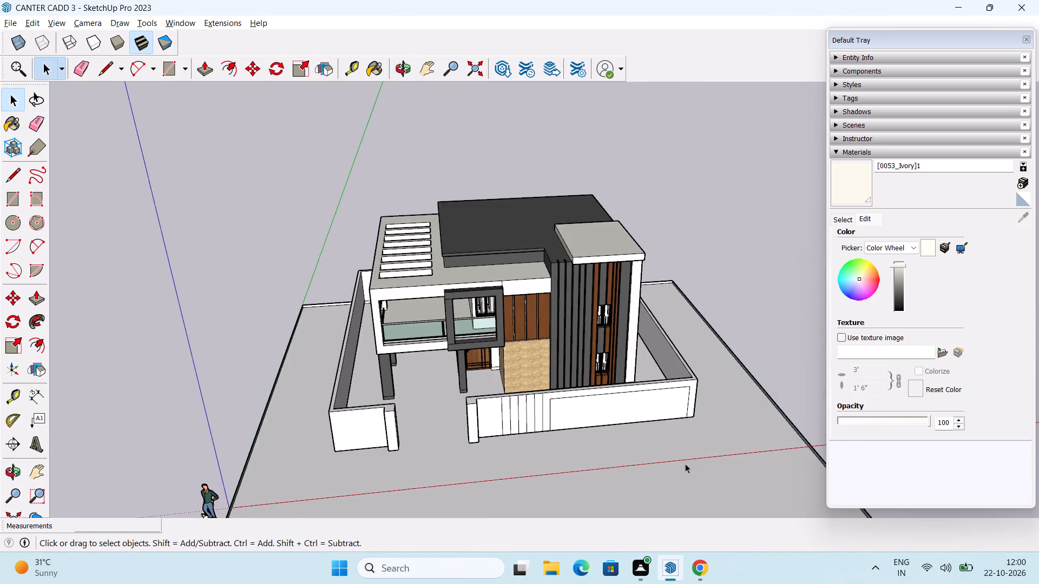
middle_drag(685, 463, 691, 385)
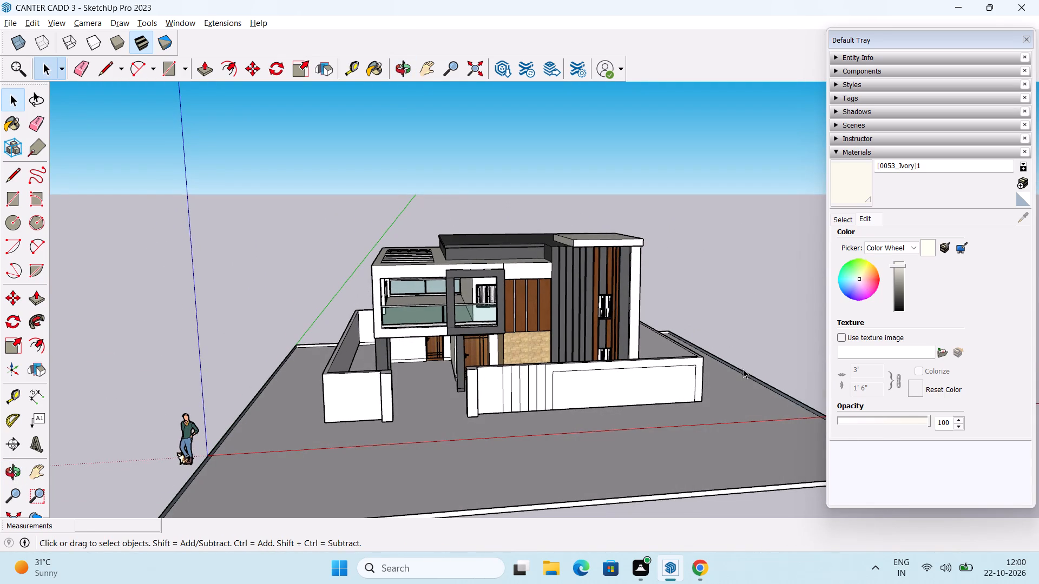
middle_drag(735, 377, 665, 393)
Copy the wall's vertical edge beside the right gate pillar 3' 3" to the first strip line and divide the span into 11 equal parts.
scroll(528, 420, up, 2)
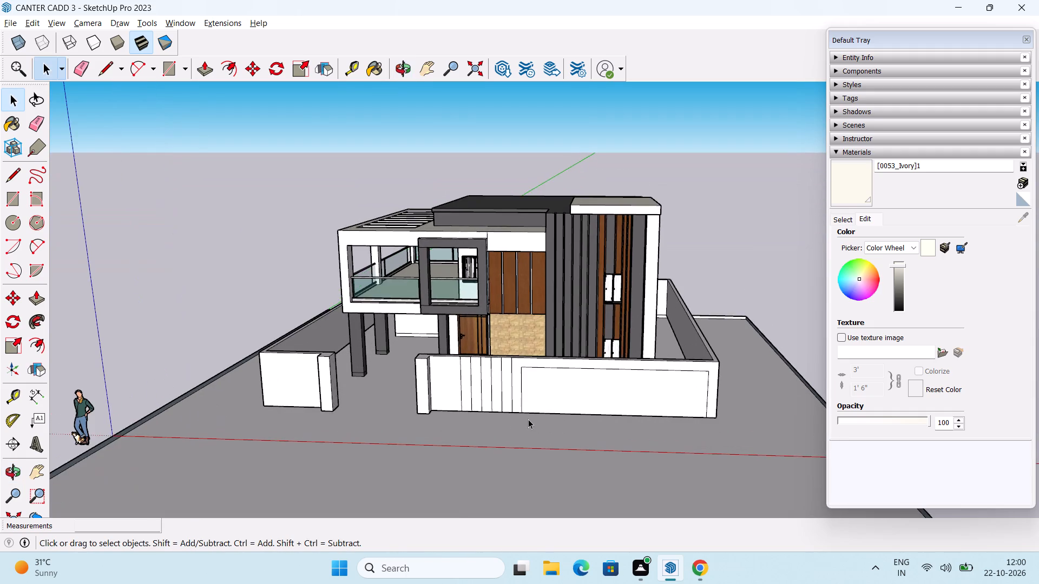
shift+middle_drag(525, 423, 569, 464)
scroll(438, 472, up, 6)
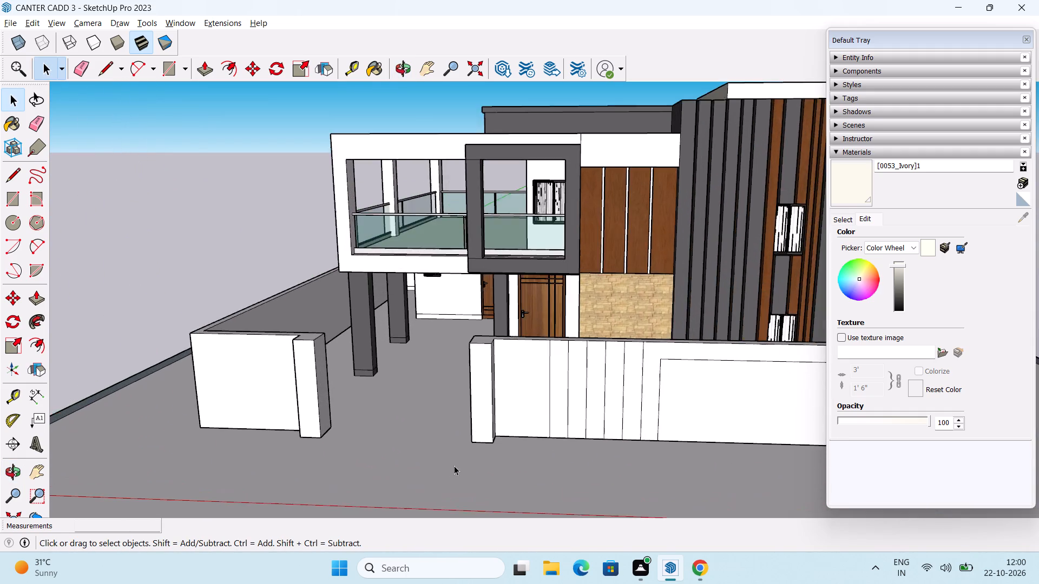
scroll(454, 466, up, 2)
middle_drag(526, 436, 497, 432)
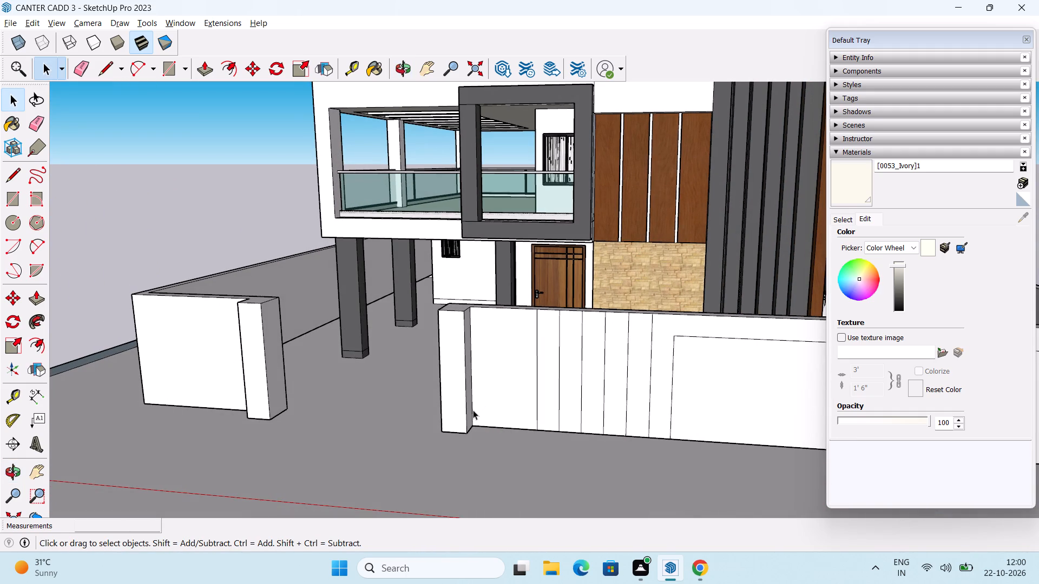
click(473, 410)
key(m)
scroll(459, 446, up, 3)
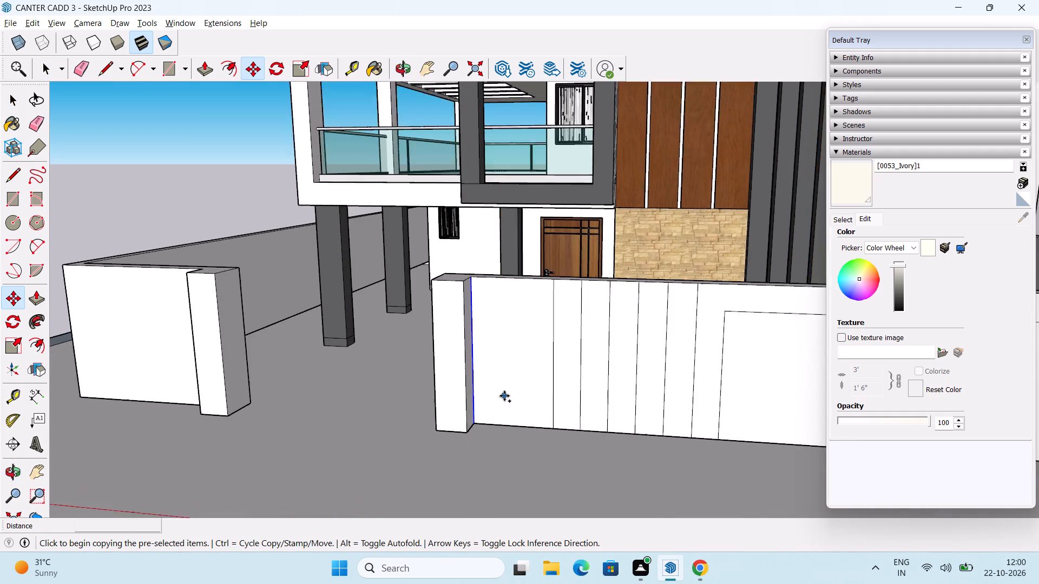
scroll(483, 406, up, 4)
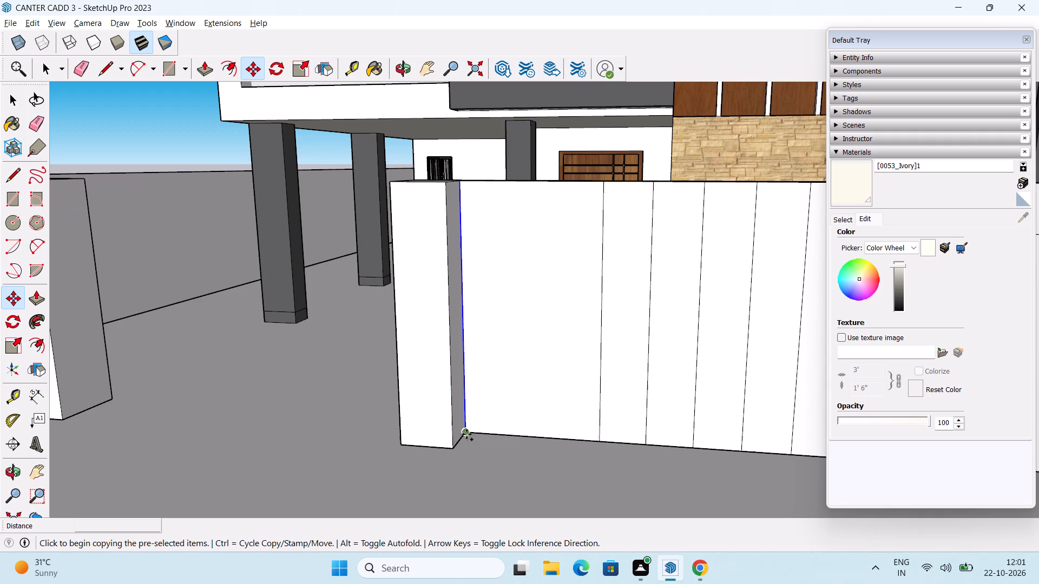
click(466, 434)
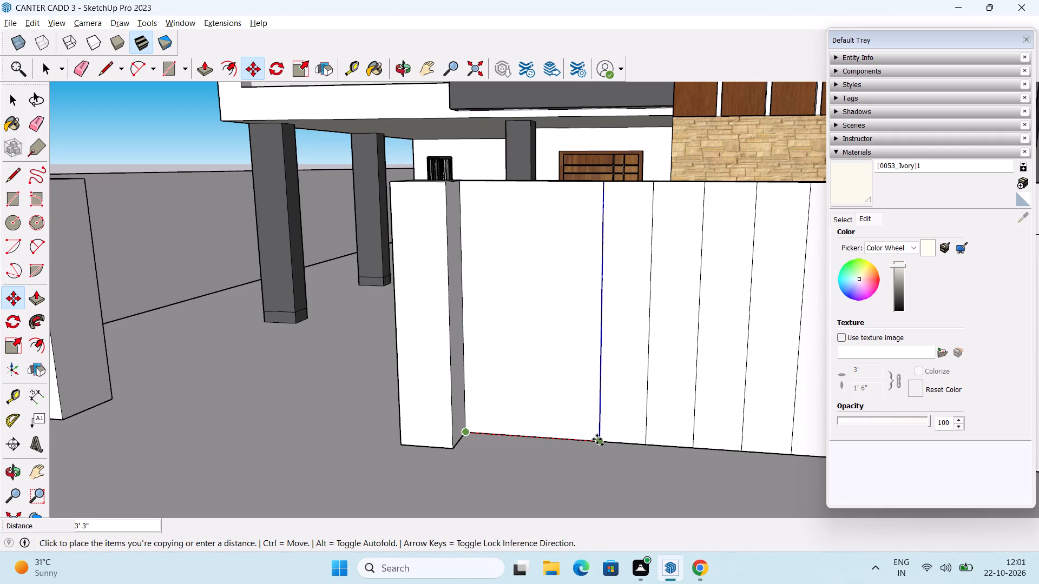
click(597, 439)
text(/11)
key(Return)
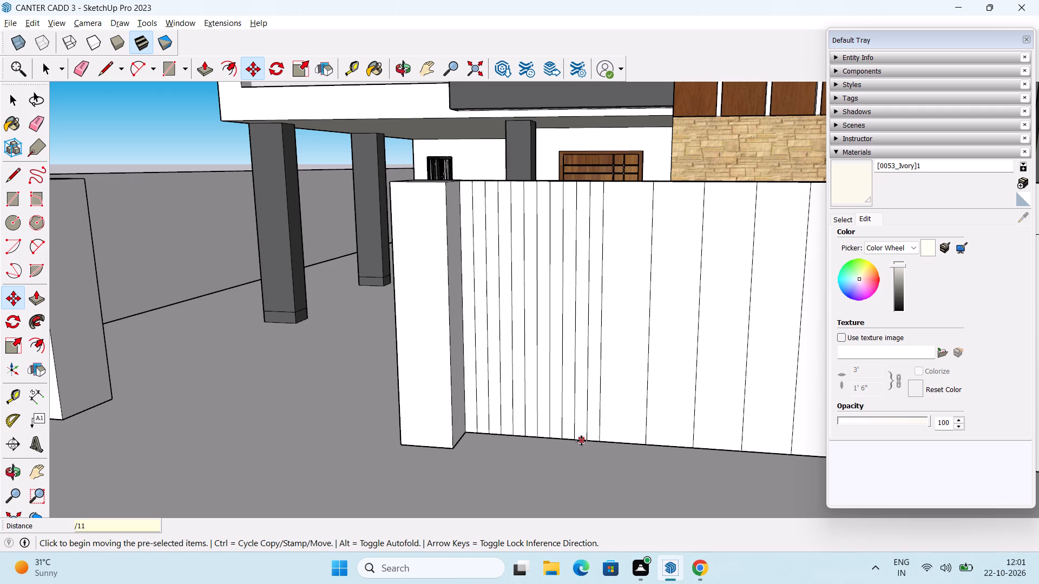
Change the division of the copied span to 15 equal parts.
key(slash)
text(15)
key(Return)
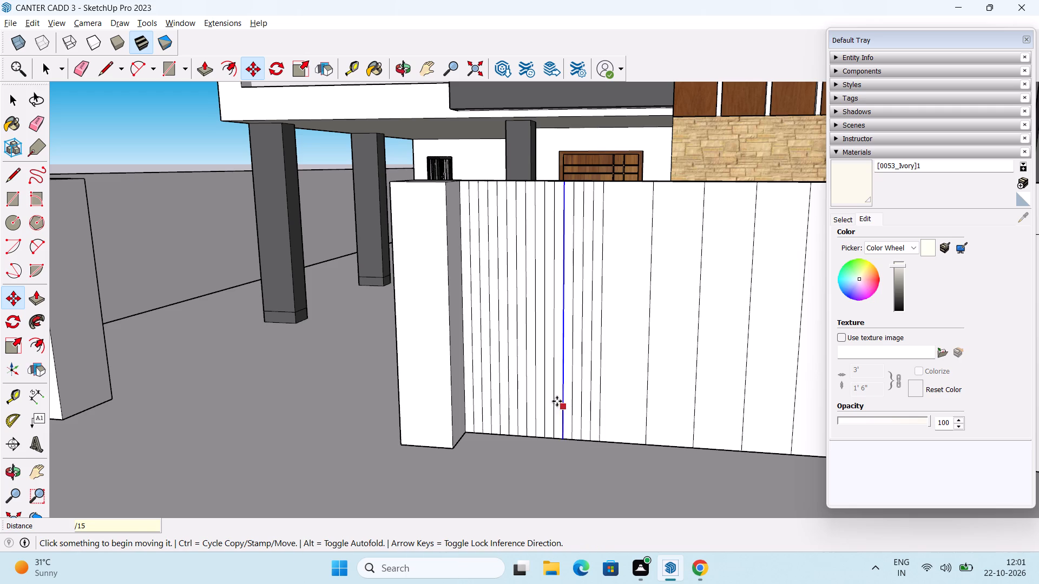
Delete the first dividing line beside the gate pillar and every third one after it, leaving alternating wide and narrow bands.
middle_drag(476, 355, 510, 355)
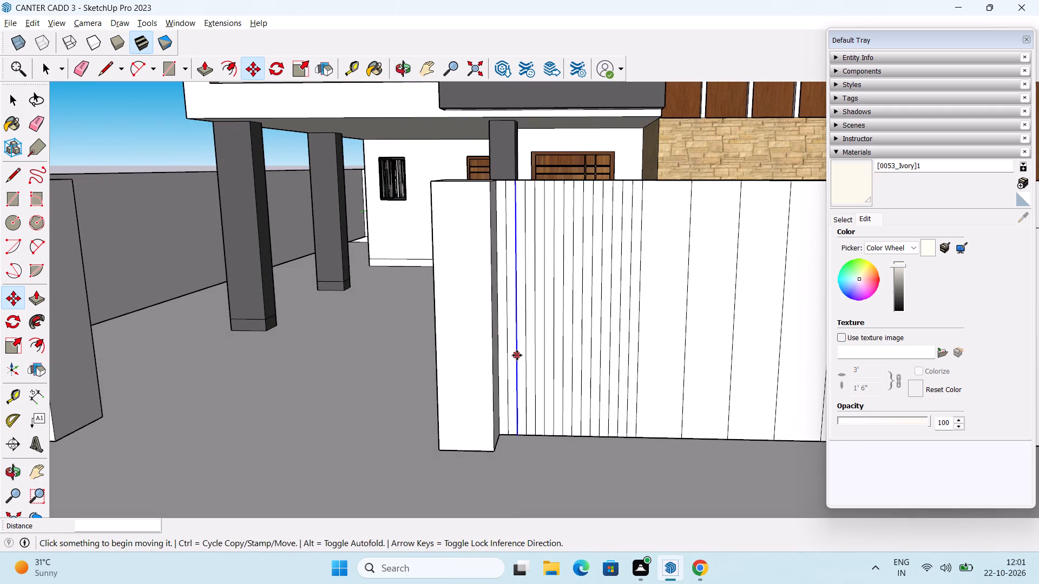
key(space)
scroll(524, 356, up, 2)
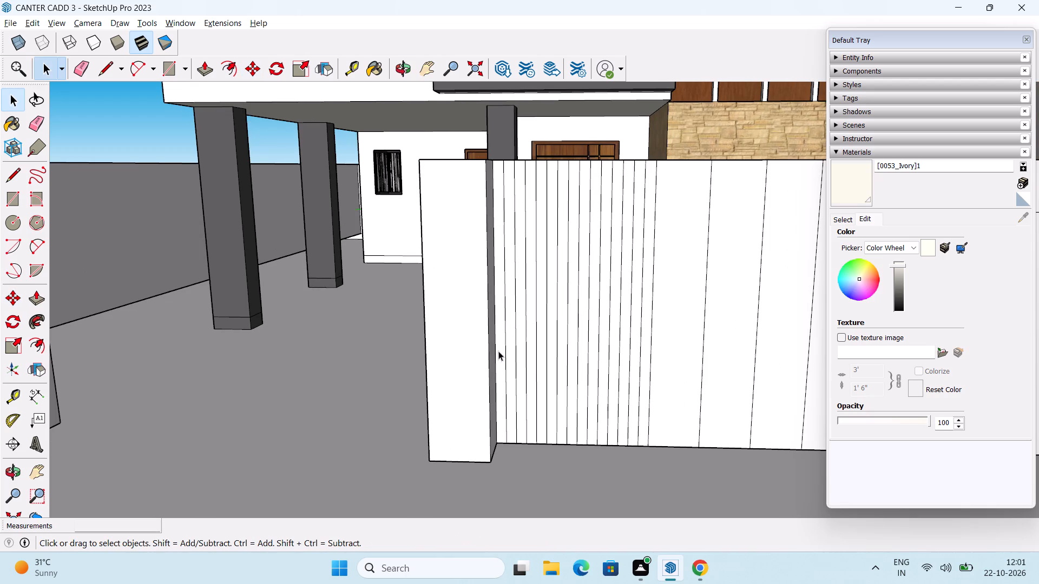
click(504, 361)
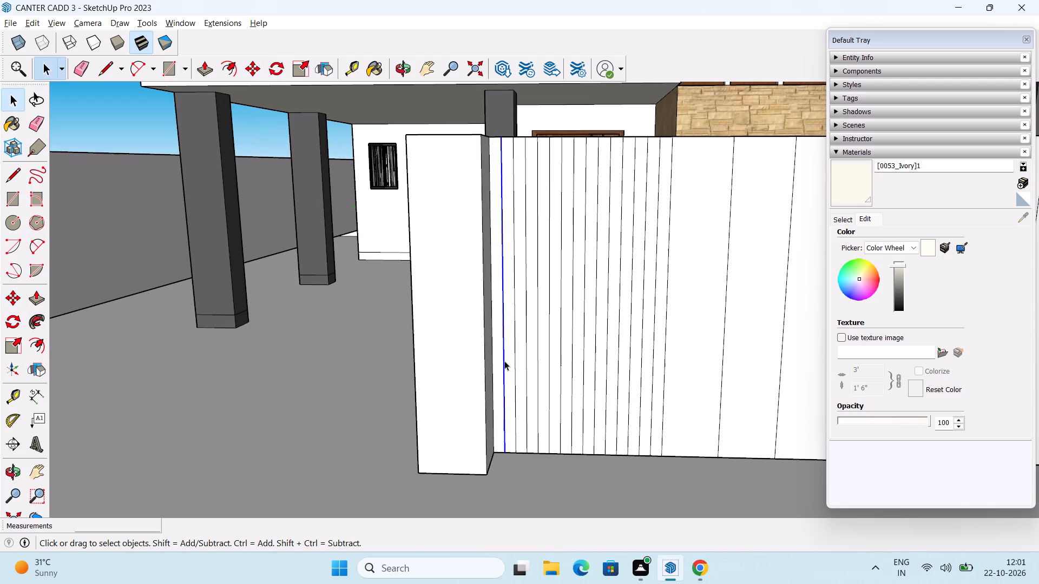
key(Delete)
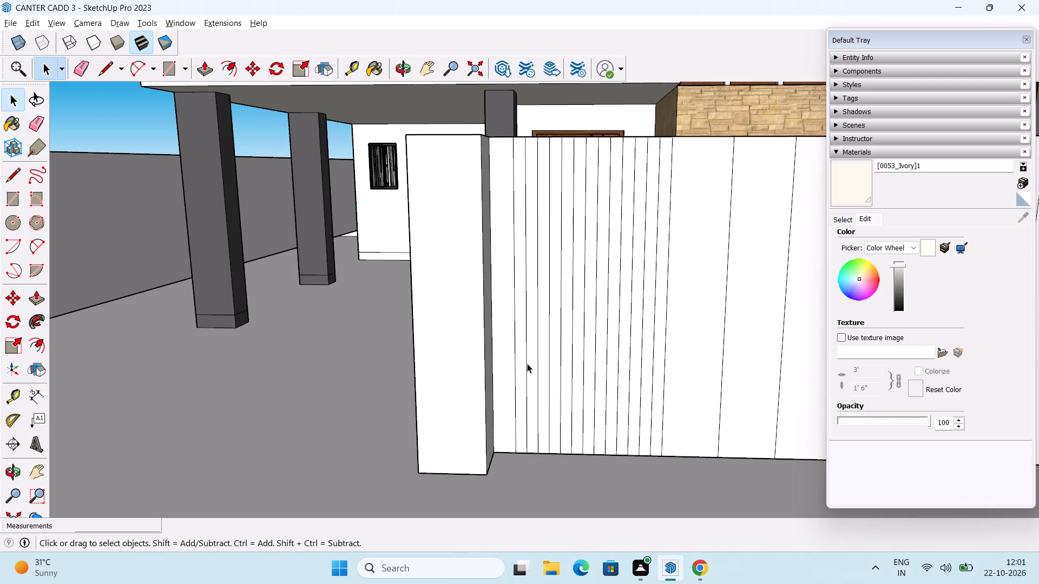
click(539, 367)
key(Delete)
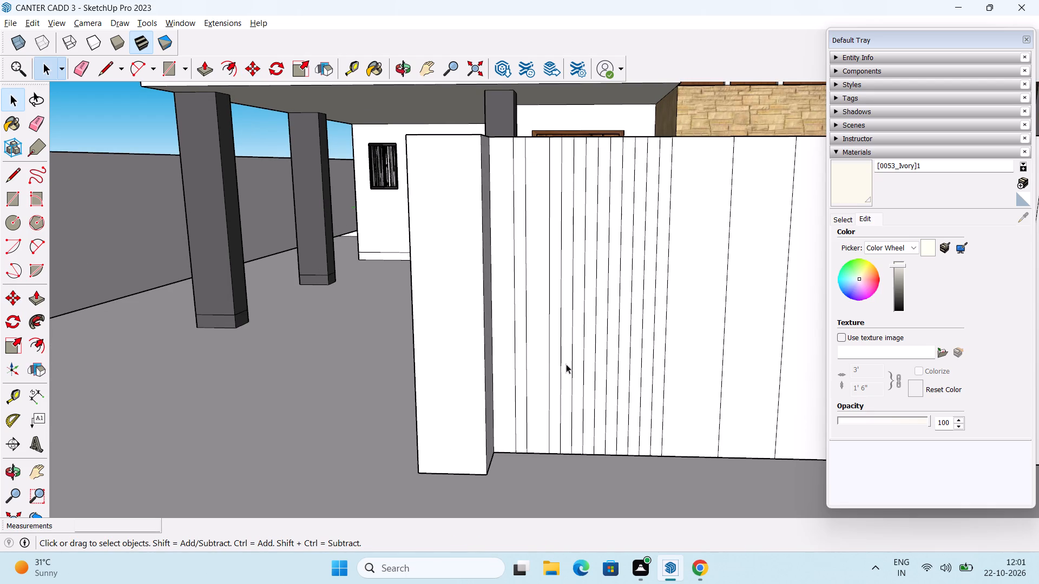
click(572, 376)
key(Delete)
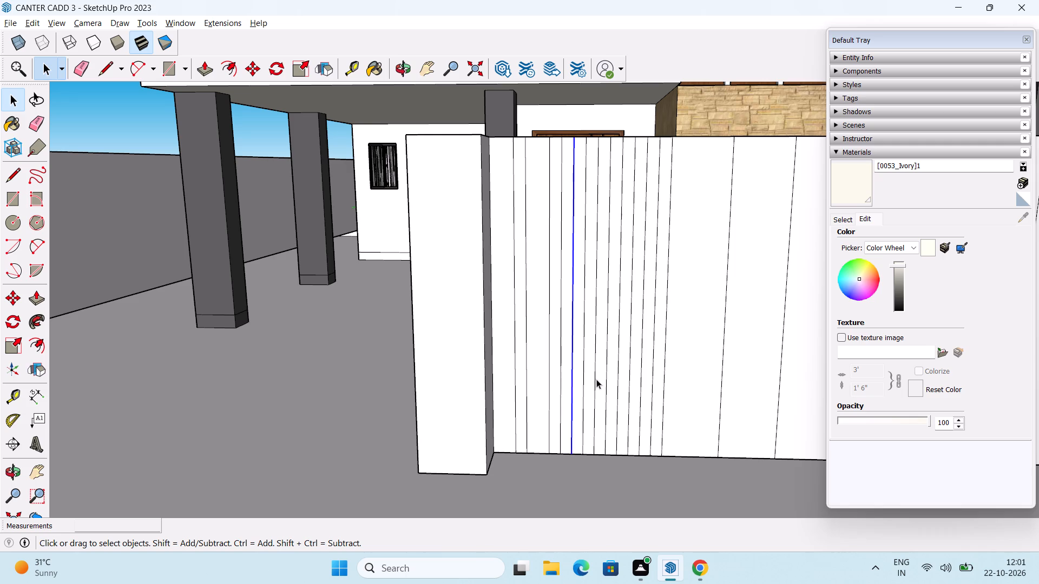
click(607, 383)
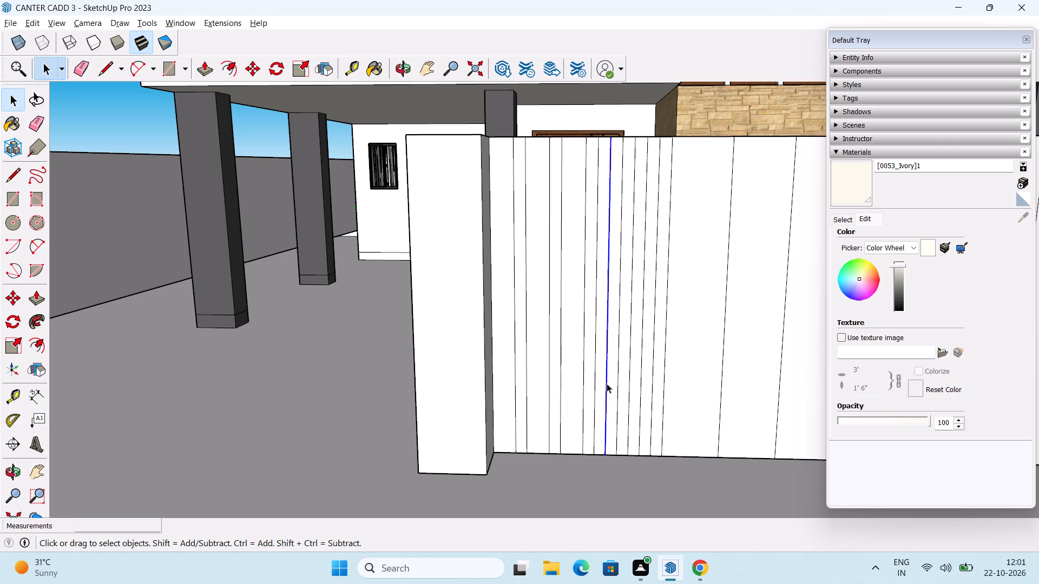
key(Delete)
click(640, 392)
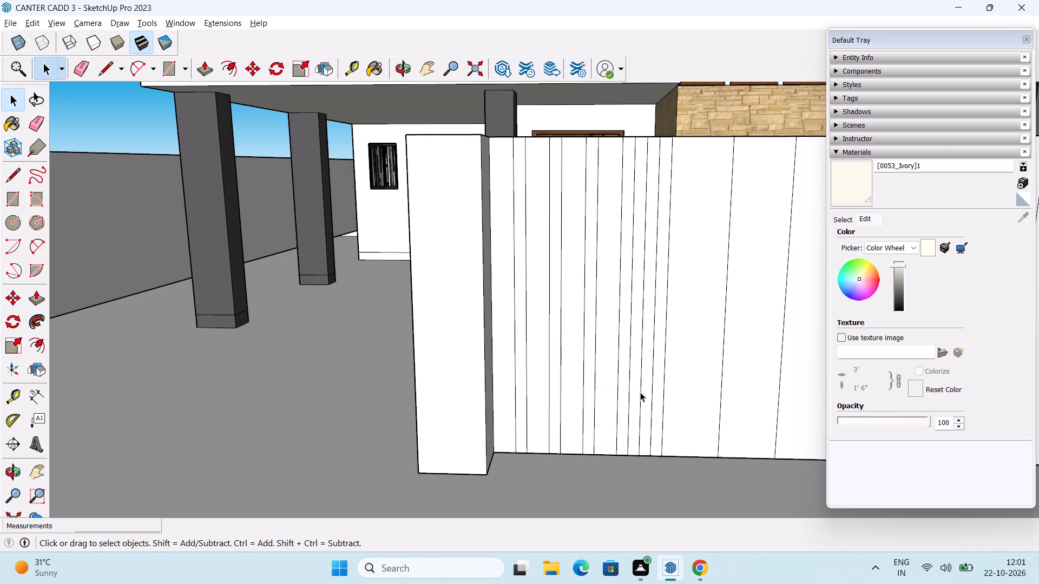
key(Delete)
Extrude the five wider bands of the new division beside the gate pillar outward by 6".
scroll(640, 392, down, 2)
middle_drag(636, 401, 597, 419)
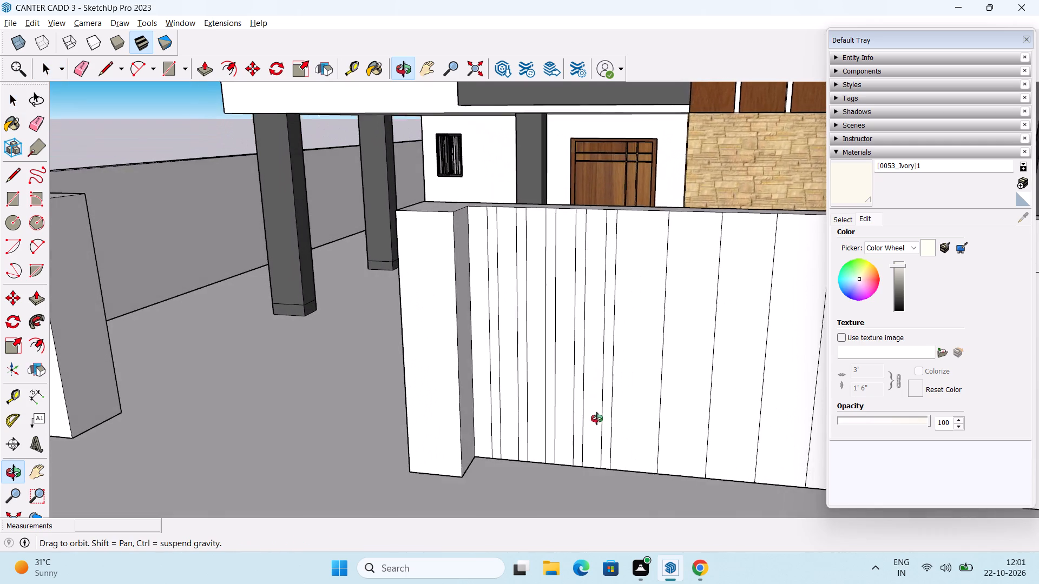
middle_drag(597, 419, 585, 423)
scroll(556, 416, up, 1)
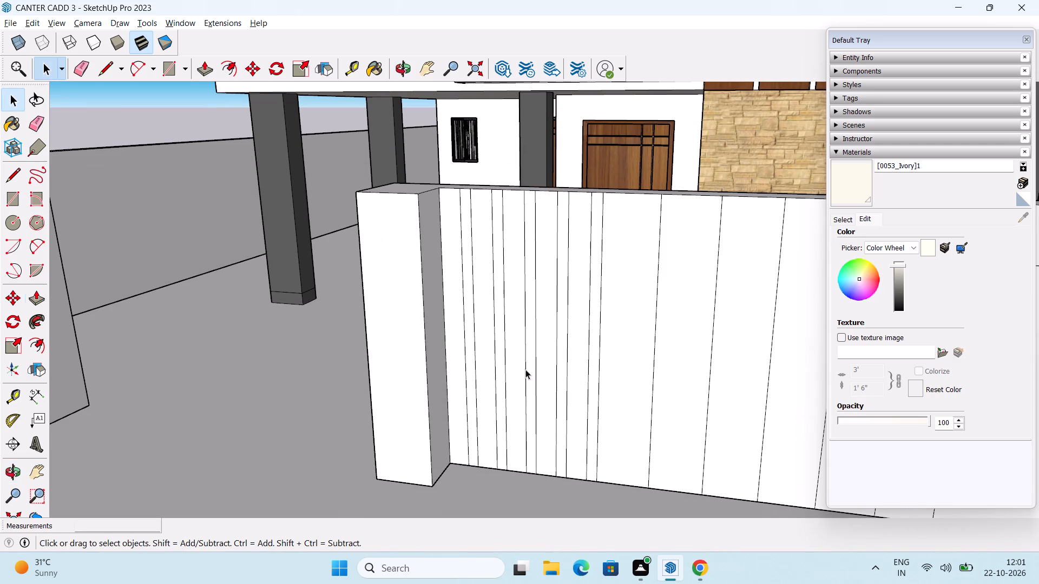
key(p)
click(460, 361)
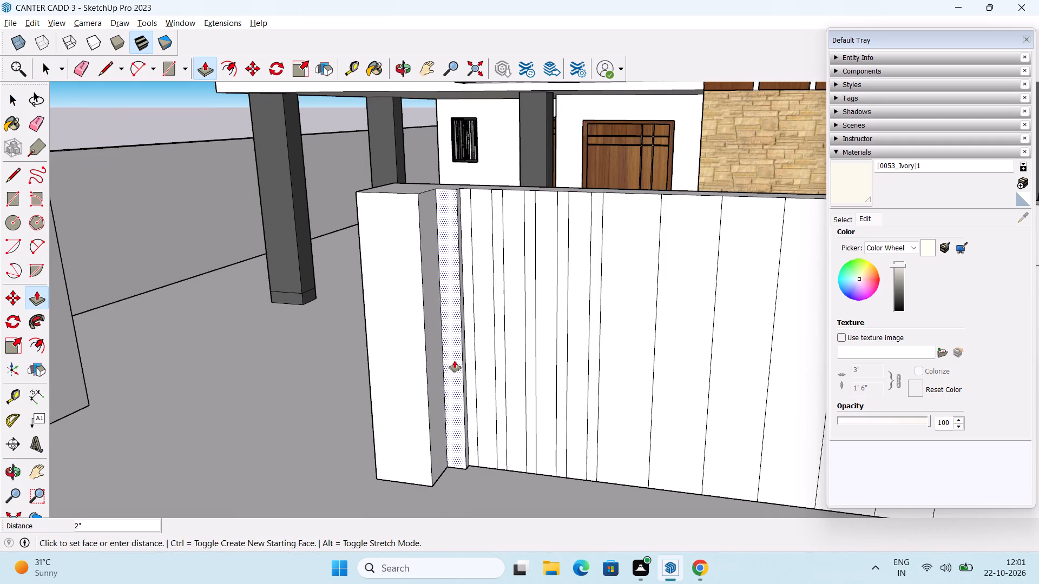
text(6")
key(Return)
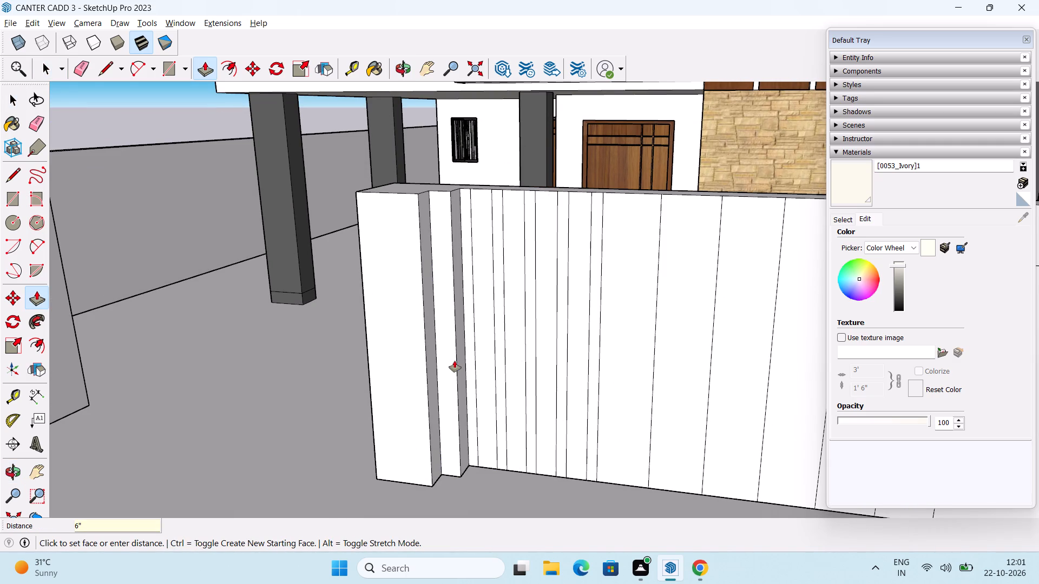
scroll(524, 368, up, 2)
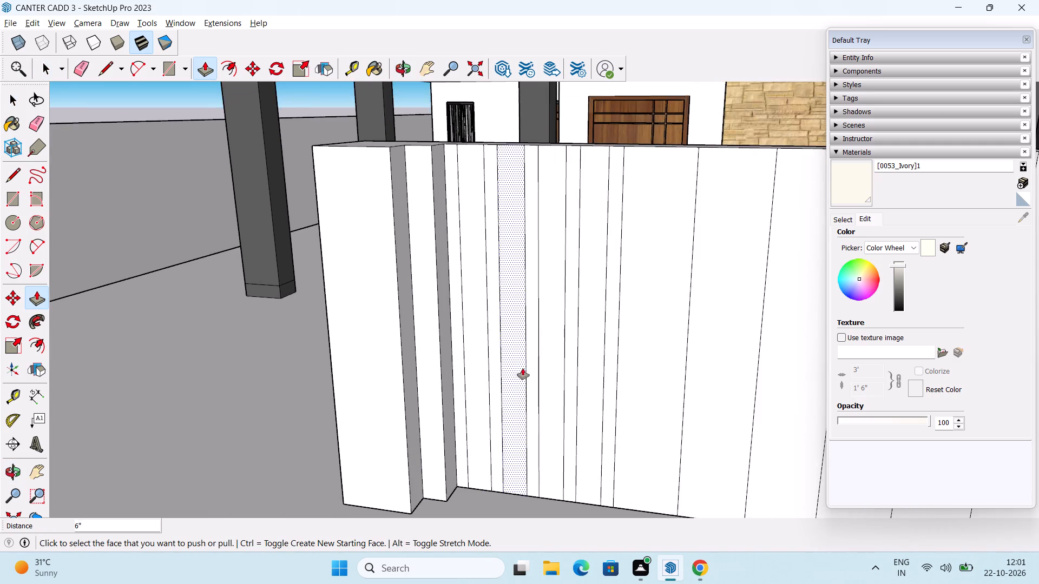
scroll(523, 368, up, 2)
double_click(462, 400)
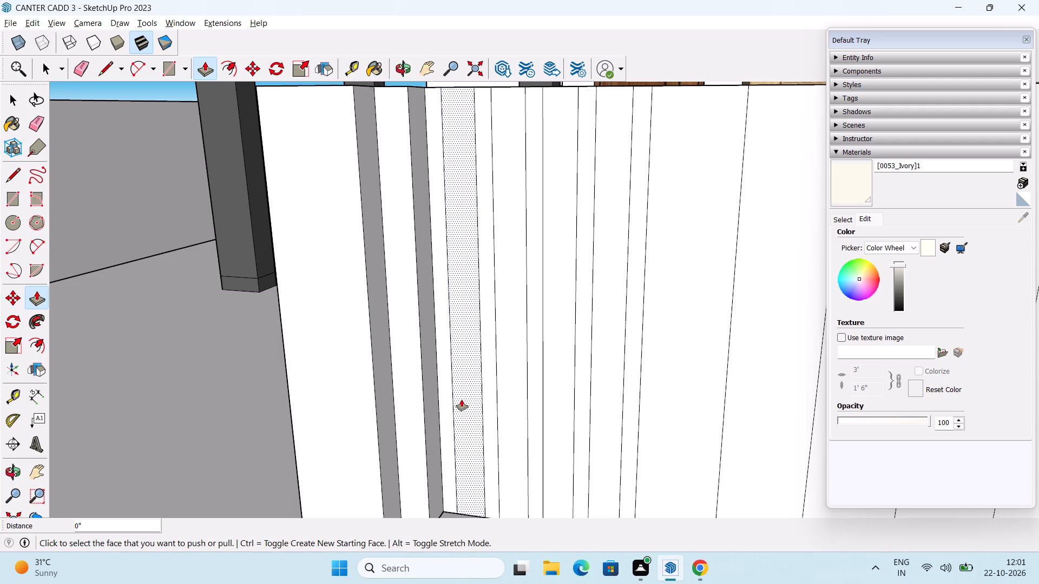
double_click(515, 406)
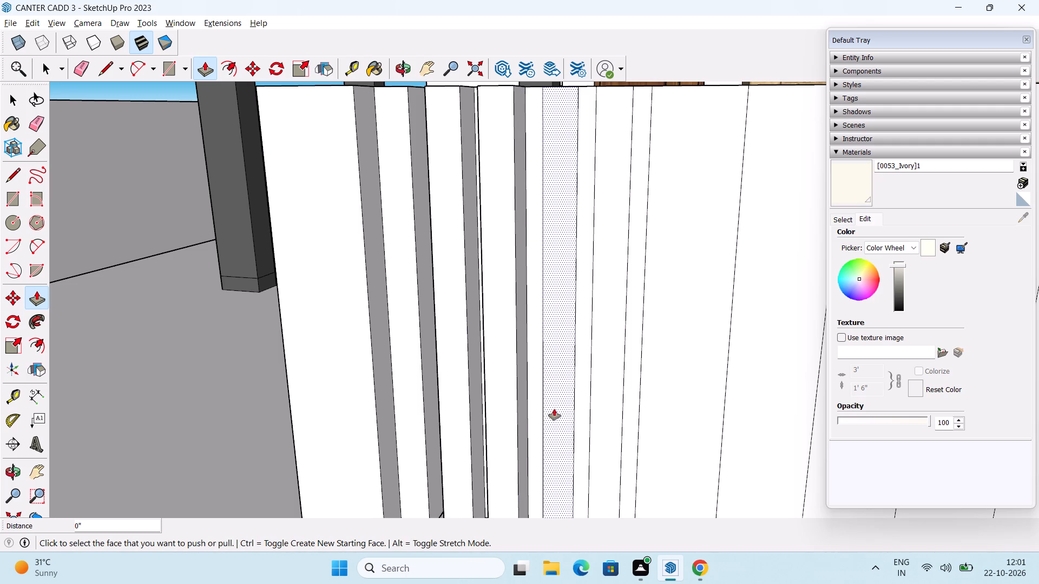
double_click(554, 409)
double_click(603, 422)
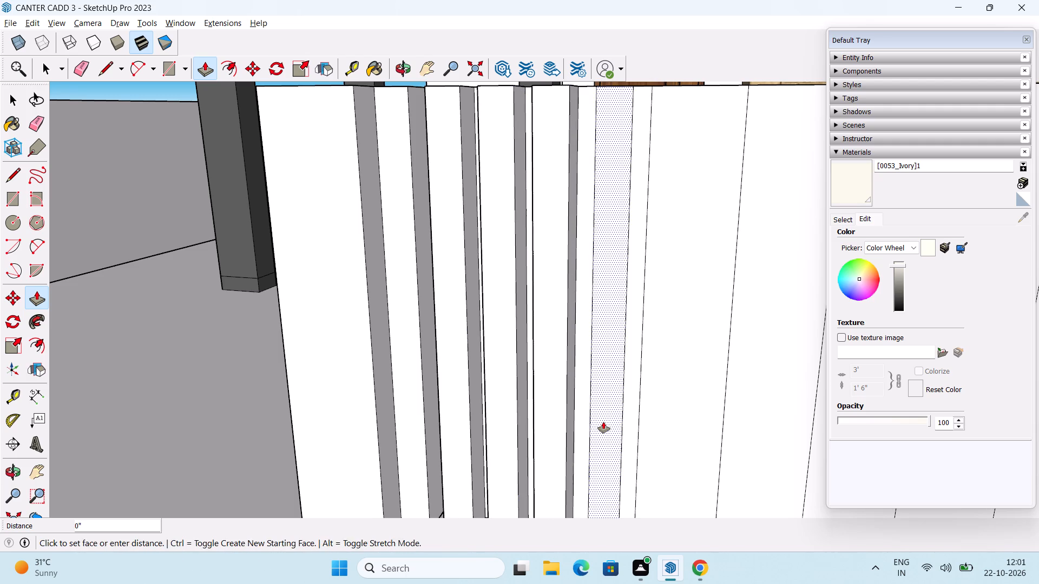
Extrude the second and fourth of the original wide wall strips outward by the same 6".
scroll(603, 422, down, 5)
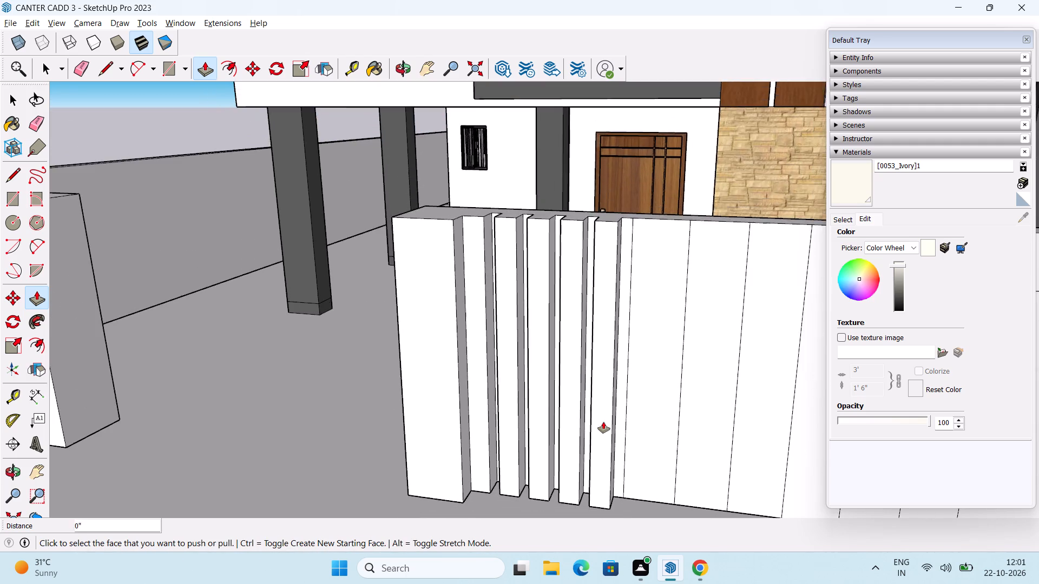
middle_drag(607, 420, 628, 435)
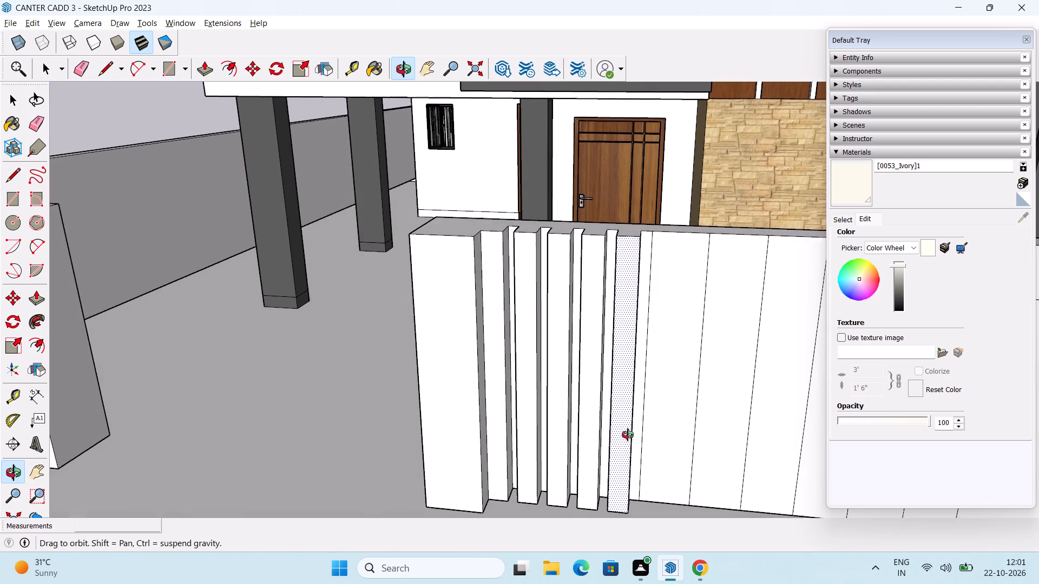
middle_drag(628, 435, 628, 437)
middle_drag(657, 424, 576, 424)
double_click(641, 425)
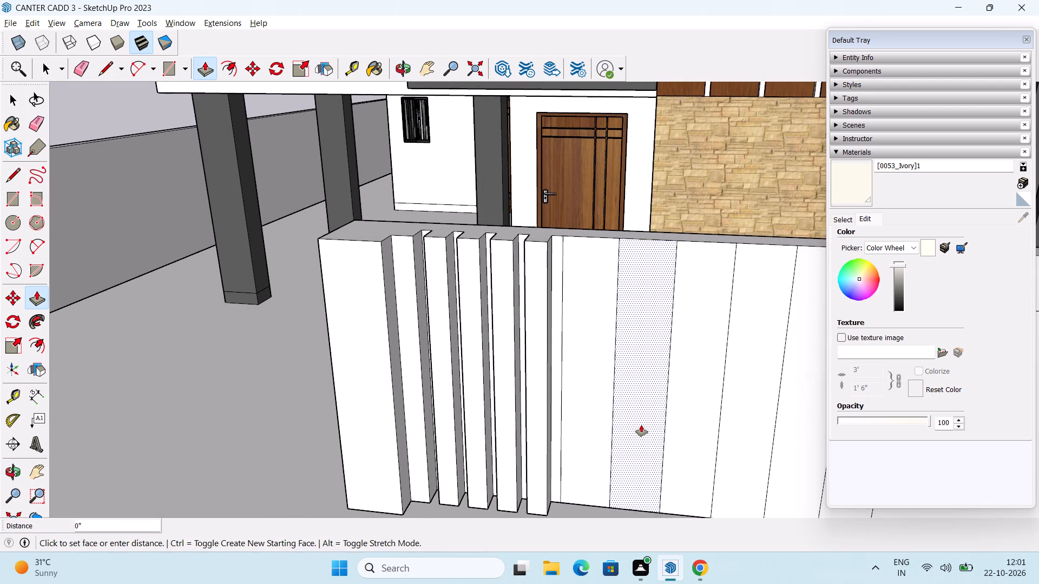
shift+middle_drag(669, 427, 602, 422)
double_click(680, 427)
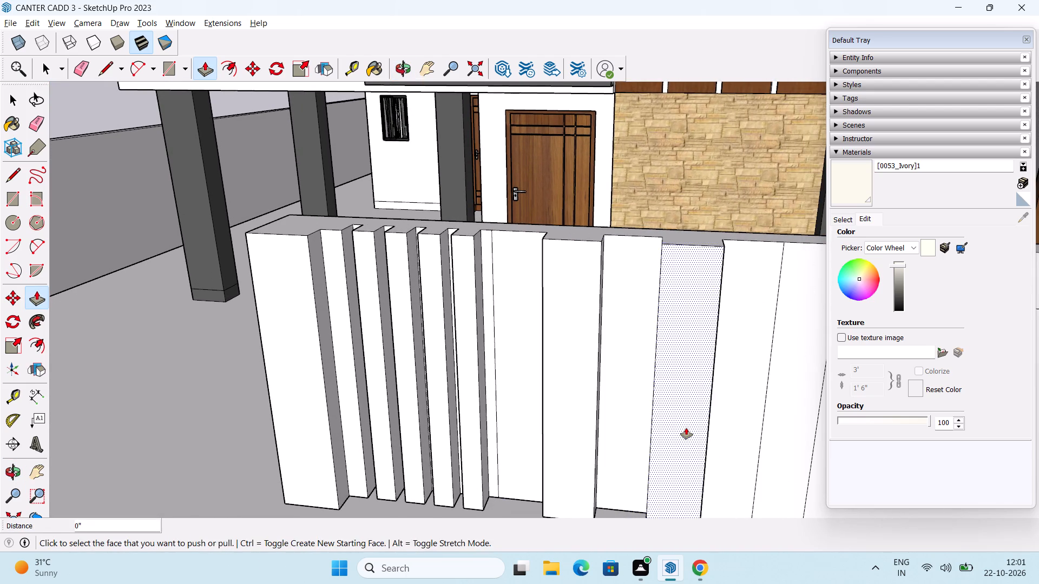
Extrude the frame face around the rectangular wall panel outward by the same 6".
shift+middle_drag(687, 428, 596, 413)
middle_click(687, 422)
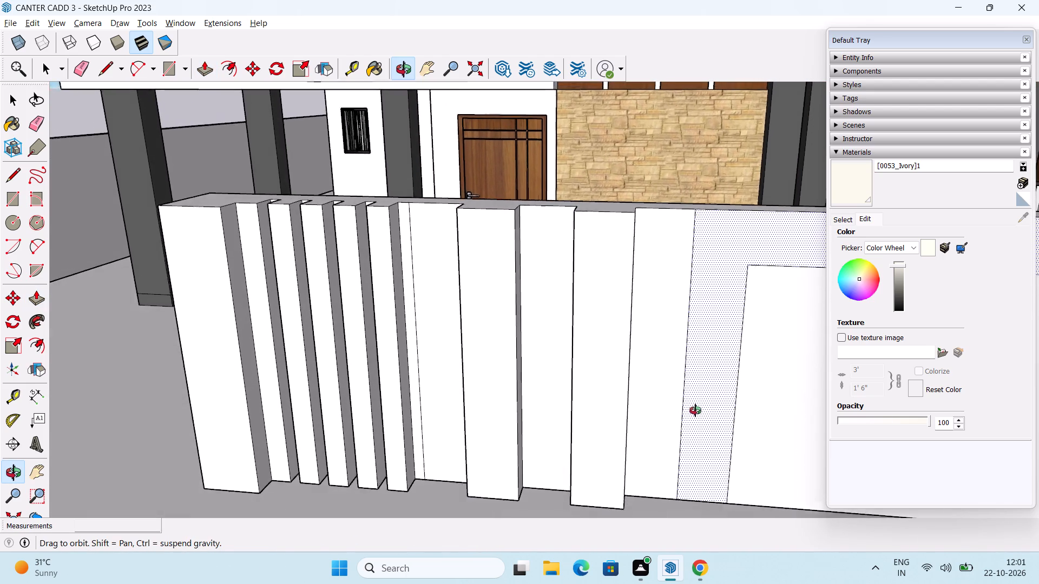
scroll(691, 423, down, 4)
shift+middle_drag(695, 429, 676, 427)
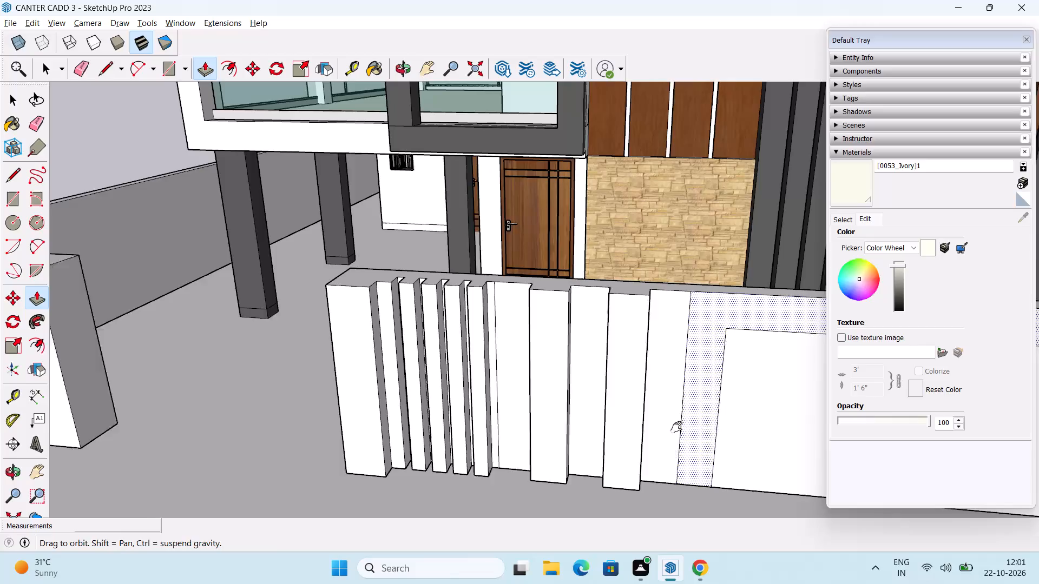
shift+middle_drag(676, 427, 666, 427)
double_click(675, 427)
Examine the front wall's raised strips and panel frame together with the house facade from several viewpoints.
middle_drag(675, 427, 640, 379)
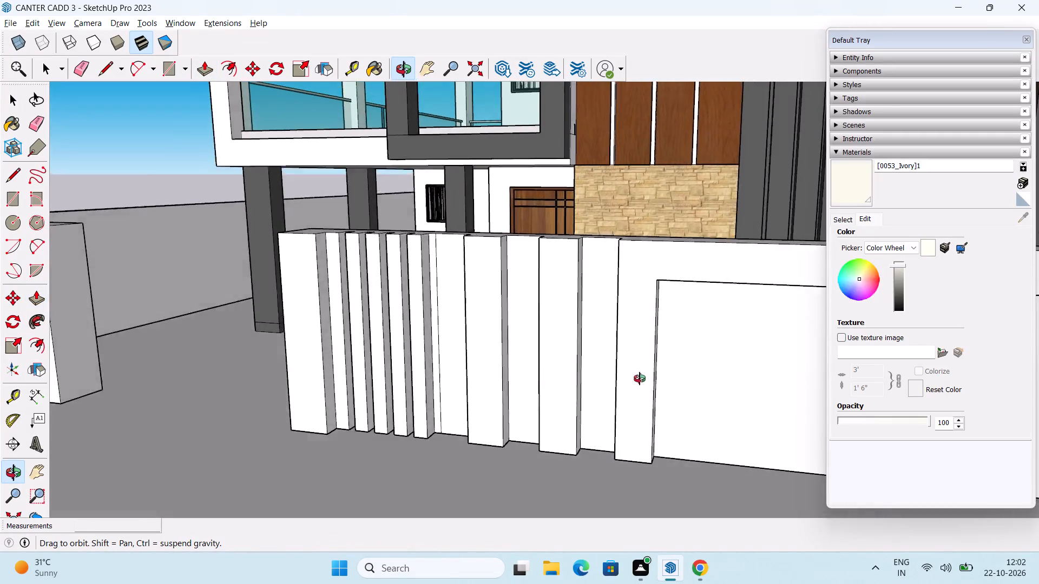
middle_drag(640, 379, 653, 339)
scroll(653, 343, down, 5)
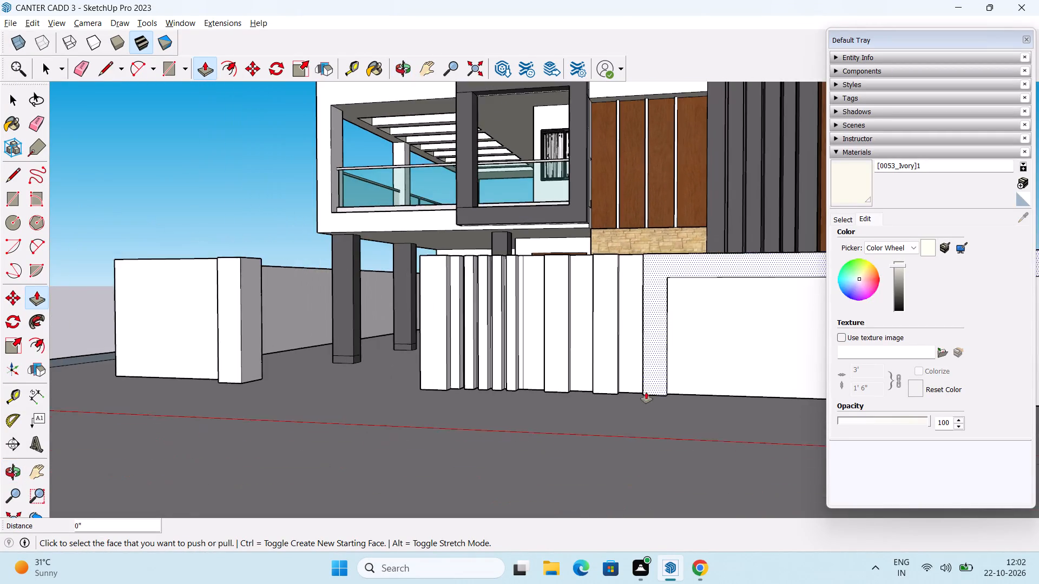
middle_drag(641, 400, 673, 408)
scroll(673, 408, down, 5)
middle_drag(660, 420, 665, 443)
middle_drag(679, 407, 562, 400)
middle_drag(624, 417, 621, 401)
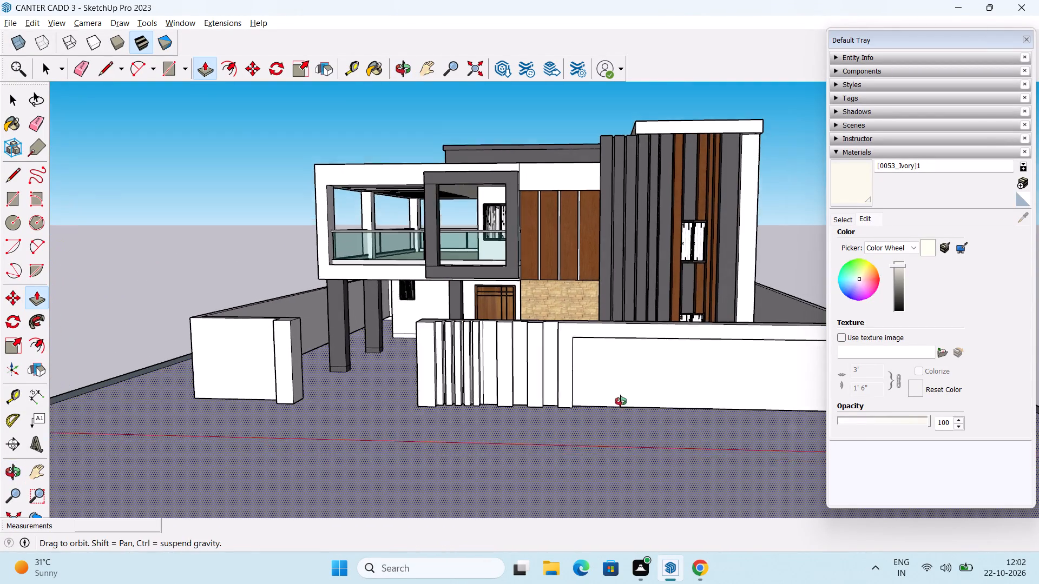
middle_drag(621, 401, 620, 399)
middle_drag(571, 428, 601, 424)
key(space)
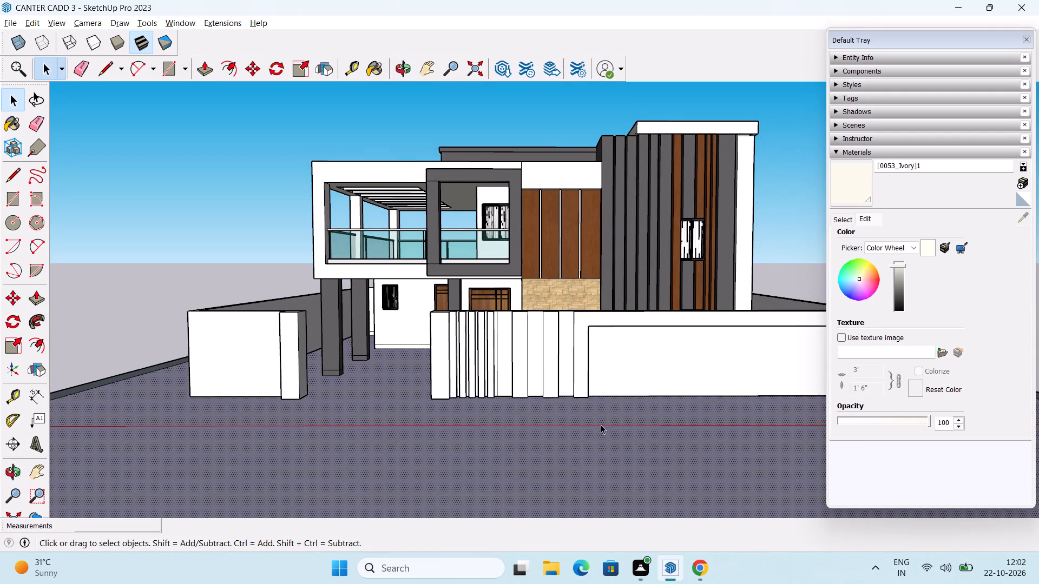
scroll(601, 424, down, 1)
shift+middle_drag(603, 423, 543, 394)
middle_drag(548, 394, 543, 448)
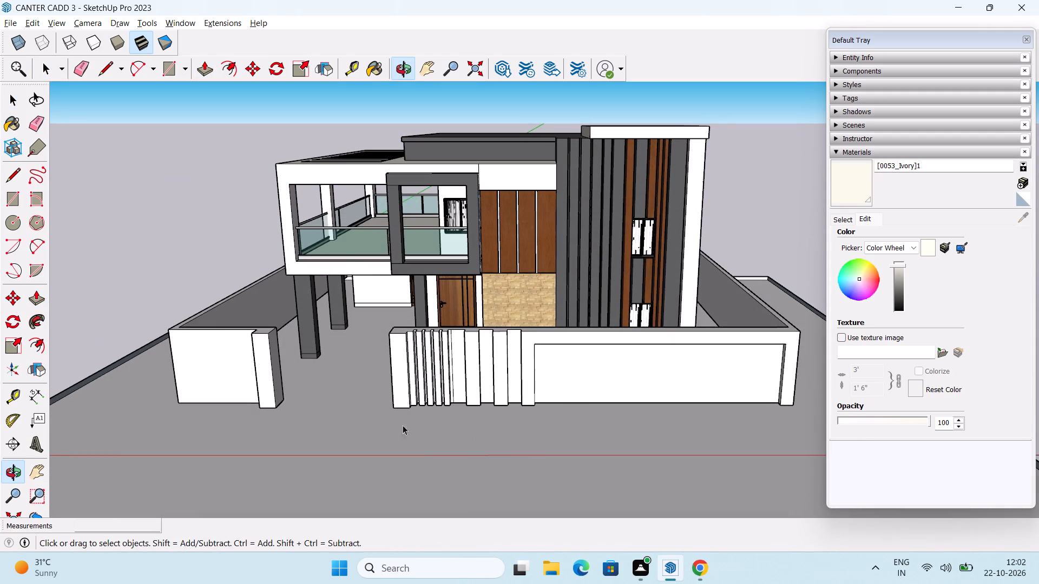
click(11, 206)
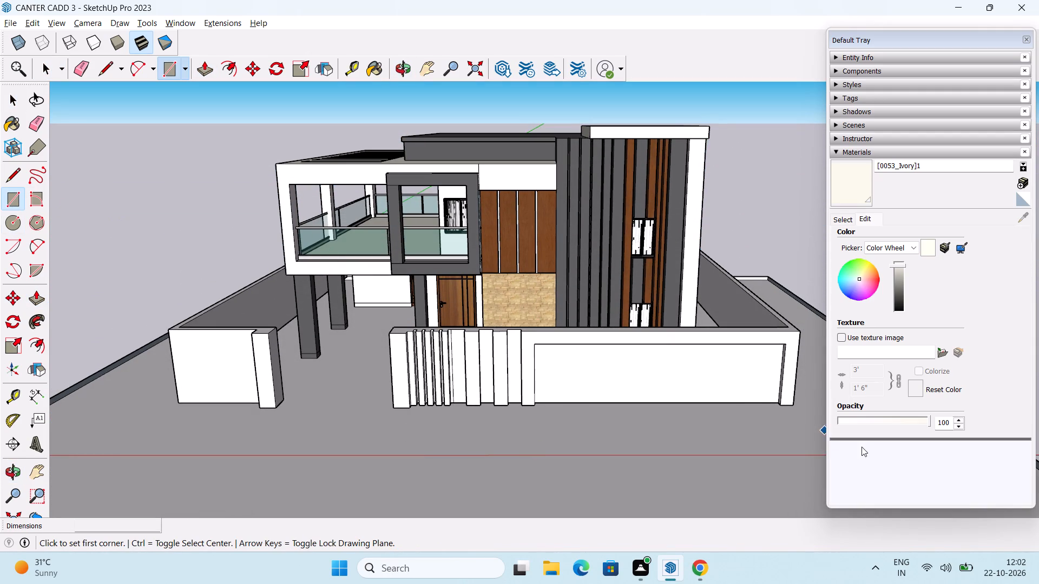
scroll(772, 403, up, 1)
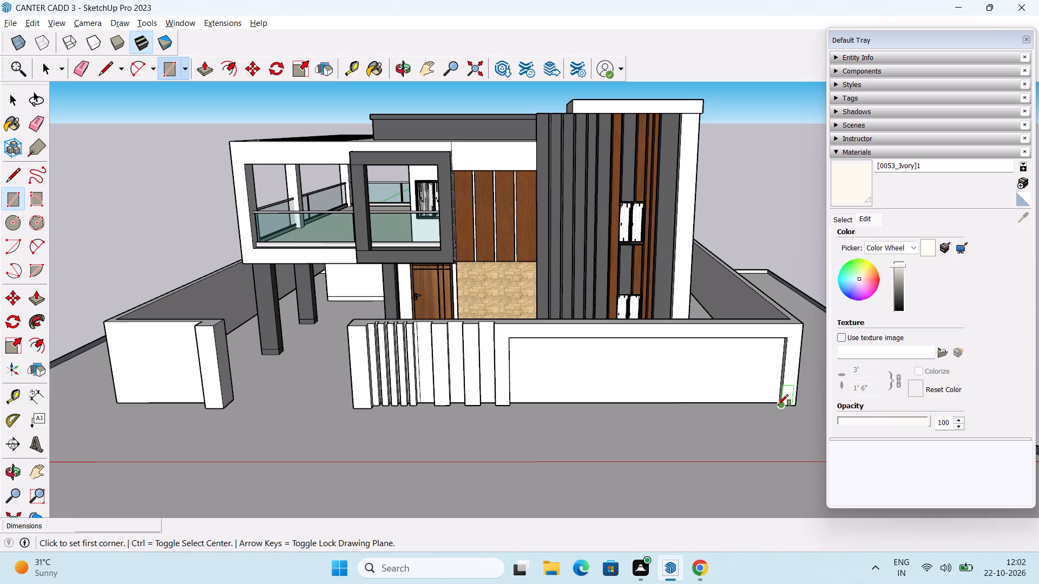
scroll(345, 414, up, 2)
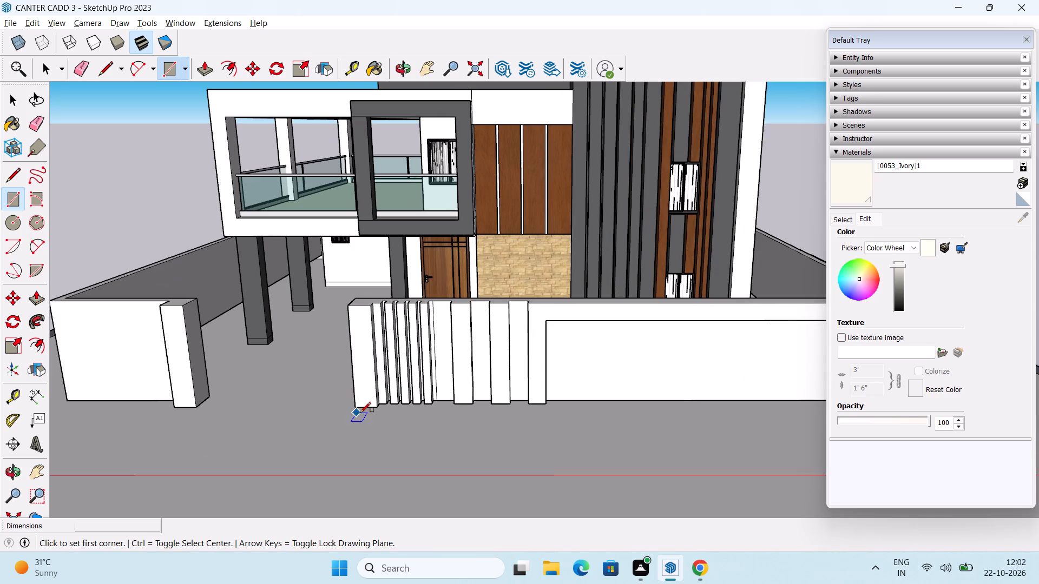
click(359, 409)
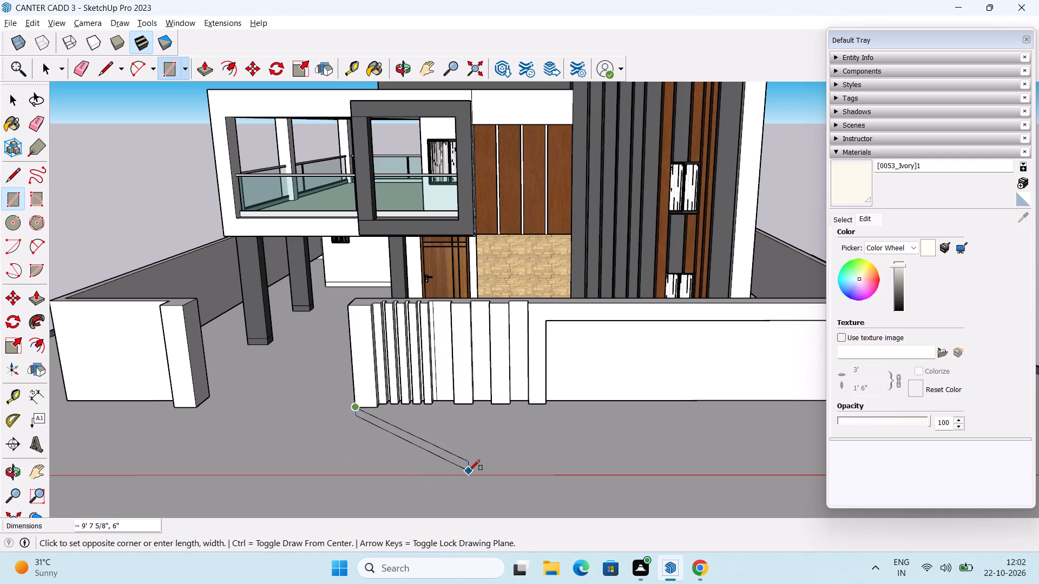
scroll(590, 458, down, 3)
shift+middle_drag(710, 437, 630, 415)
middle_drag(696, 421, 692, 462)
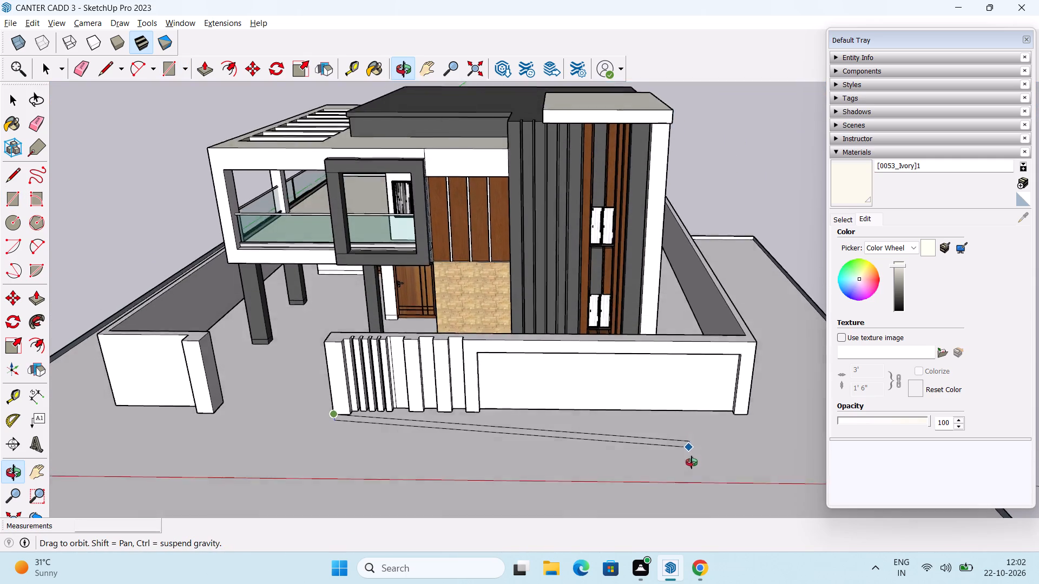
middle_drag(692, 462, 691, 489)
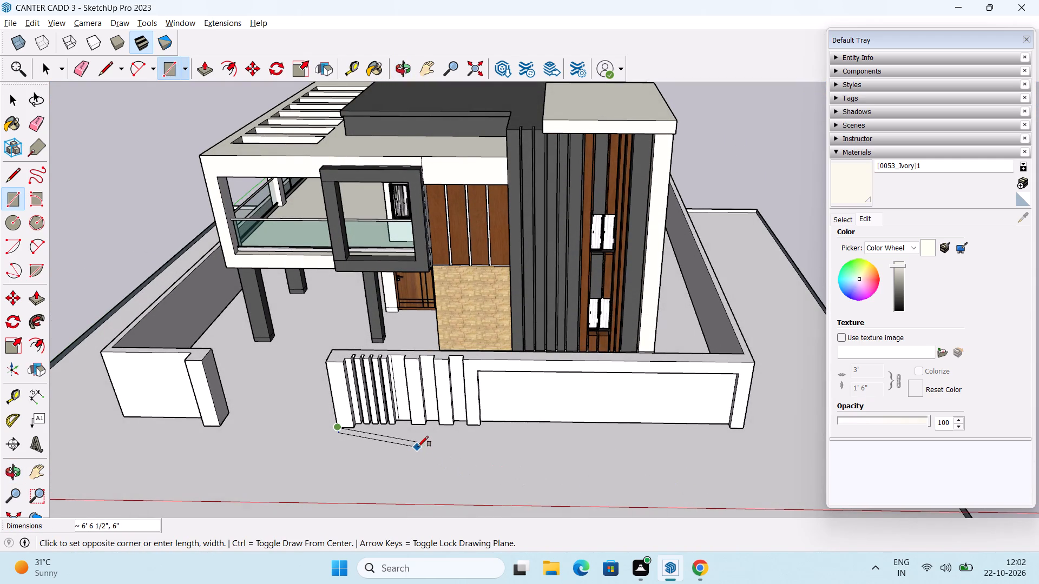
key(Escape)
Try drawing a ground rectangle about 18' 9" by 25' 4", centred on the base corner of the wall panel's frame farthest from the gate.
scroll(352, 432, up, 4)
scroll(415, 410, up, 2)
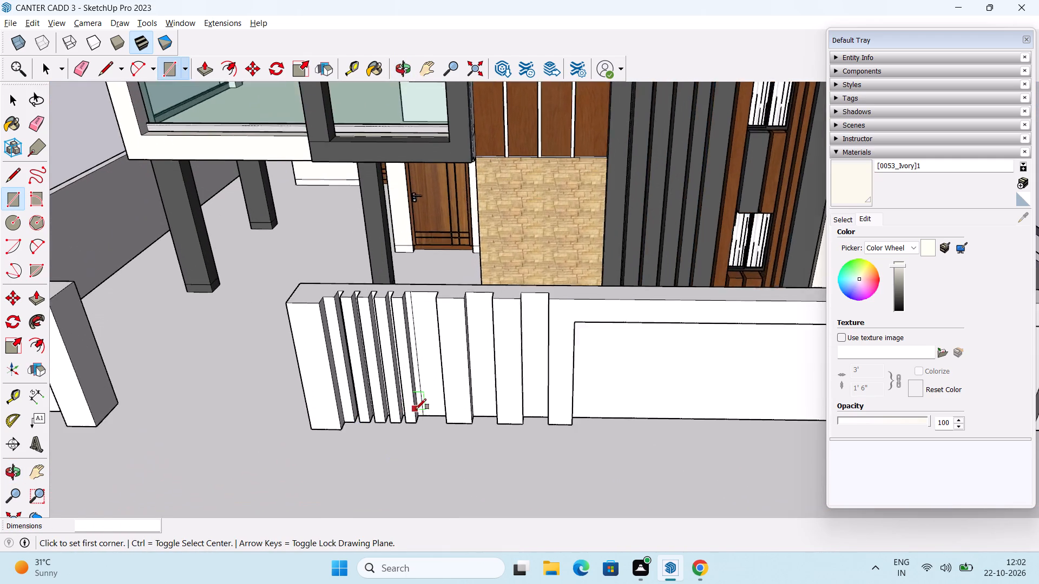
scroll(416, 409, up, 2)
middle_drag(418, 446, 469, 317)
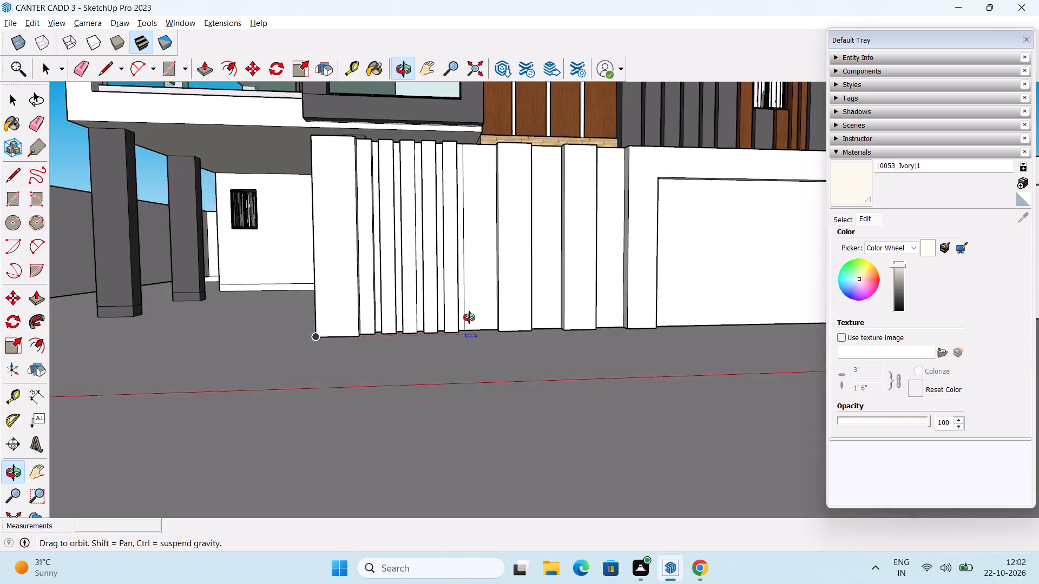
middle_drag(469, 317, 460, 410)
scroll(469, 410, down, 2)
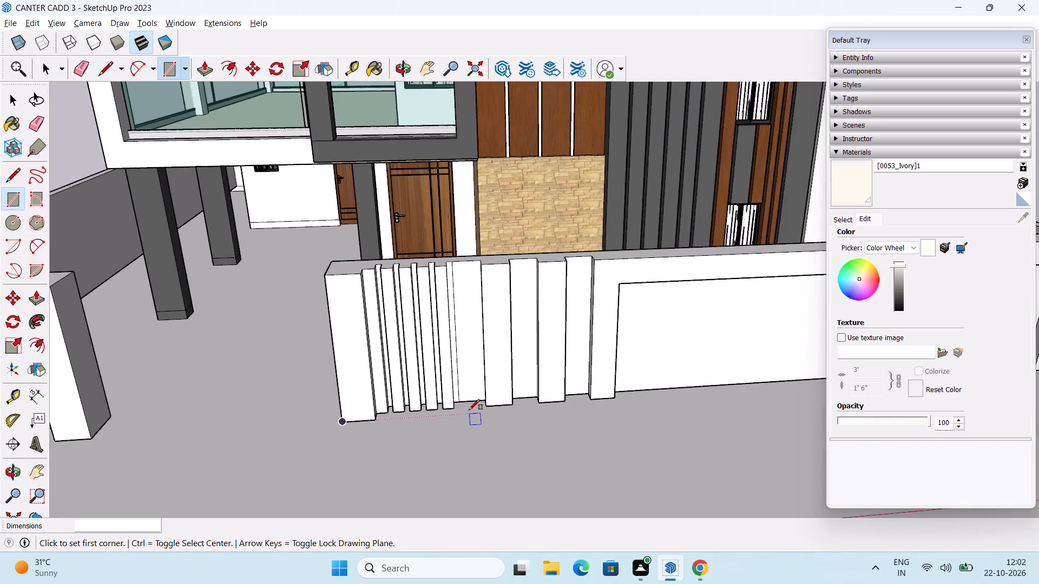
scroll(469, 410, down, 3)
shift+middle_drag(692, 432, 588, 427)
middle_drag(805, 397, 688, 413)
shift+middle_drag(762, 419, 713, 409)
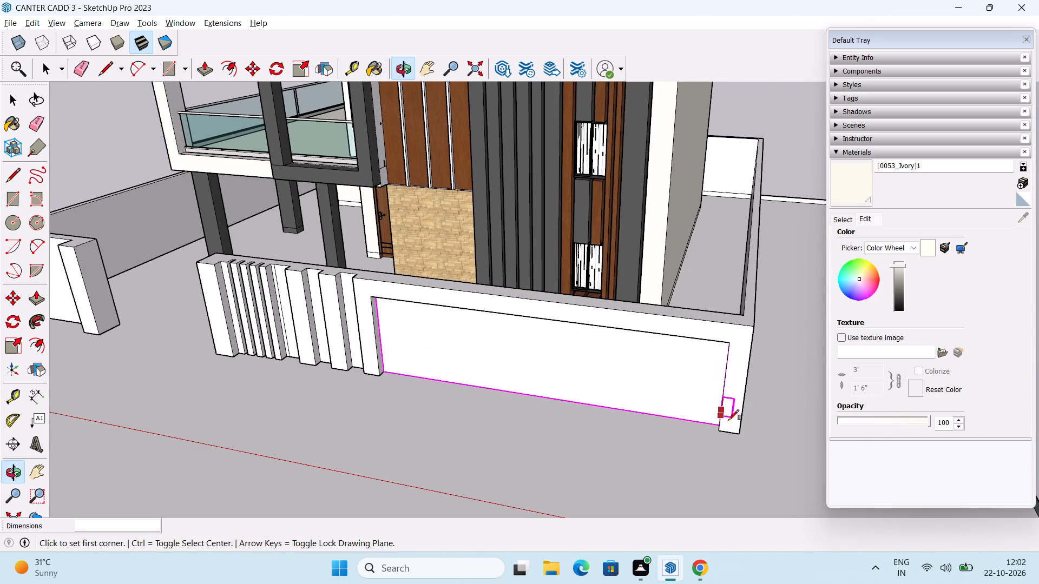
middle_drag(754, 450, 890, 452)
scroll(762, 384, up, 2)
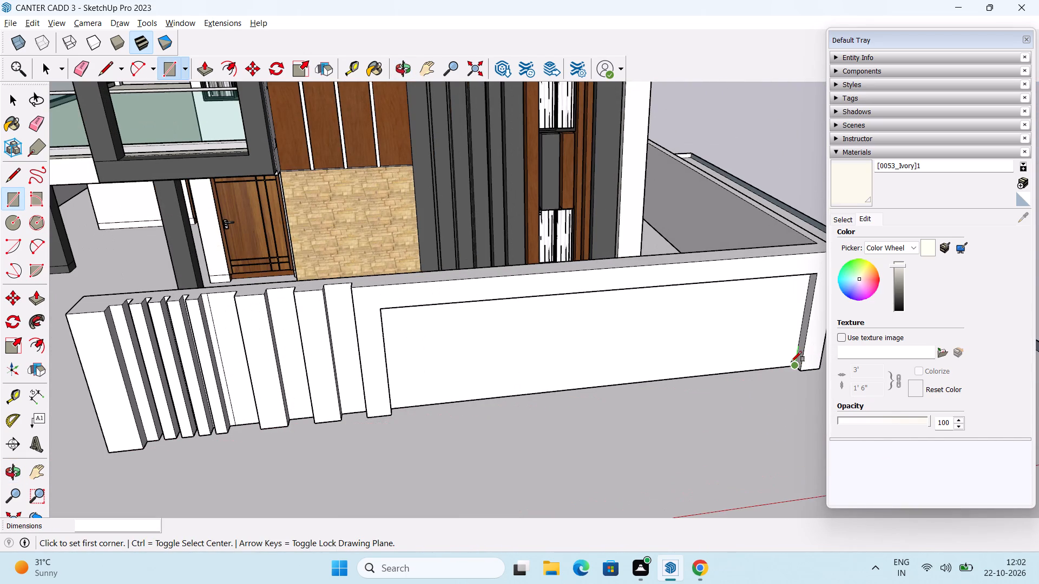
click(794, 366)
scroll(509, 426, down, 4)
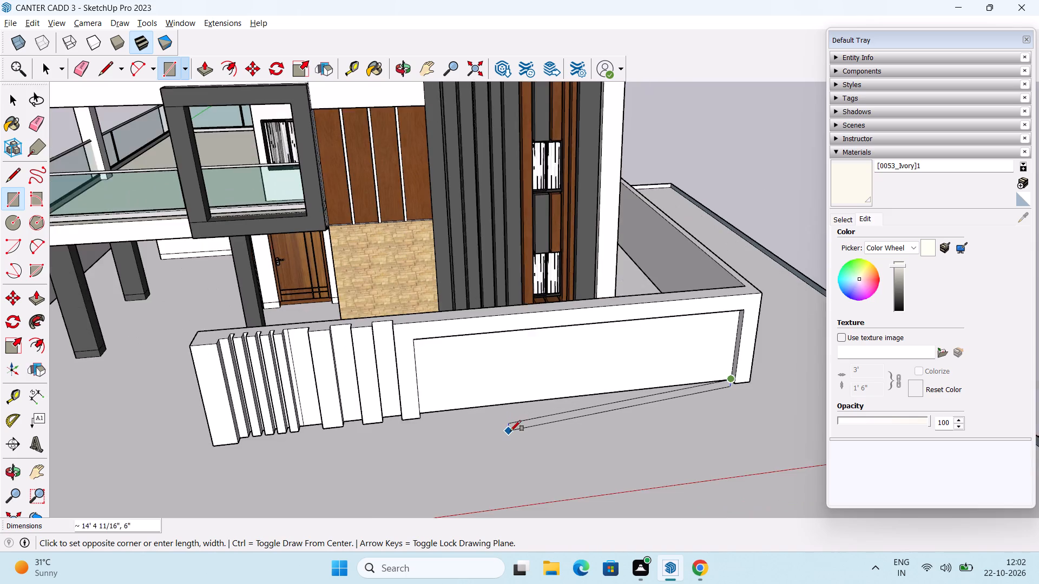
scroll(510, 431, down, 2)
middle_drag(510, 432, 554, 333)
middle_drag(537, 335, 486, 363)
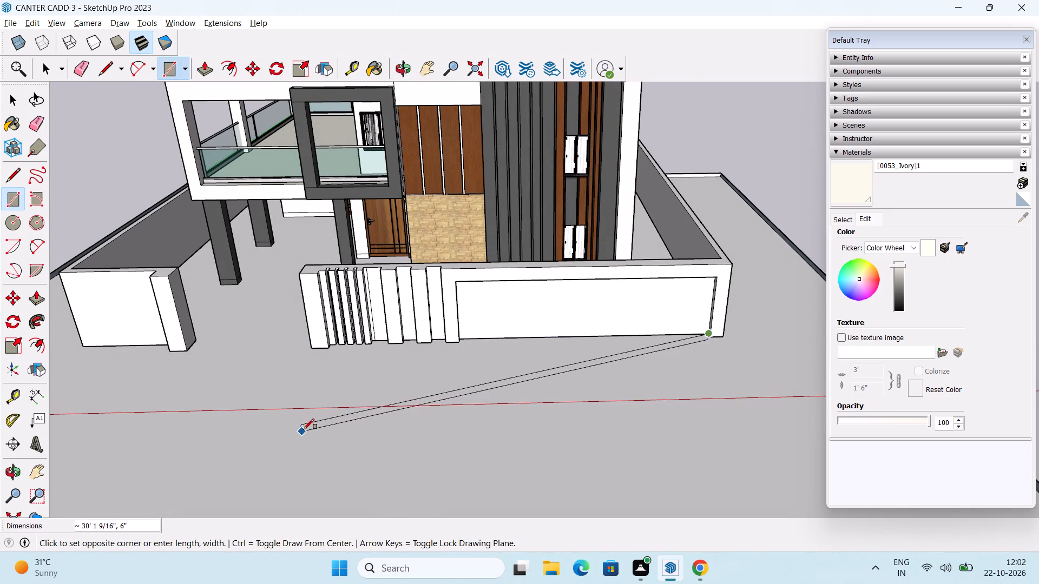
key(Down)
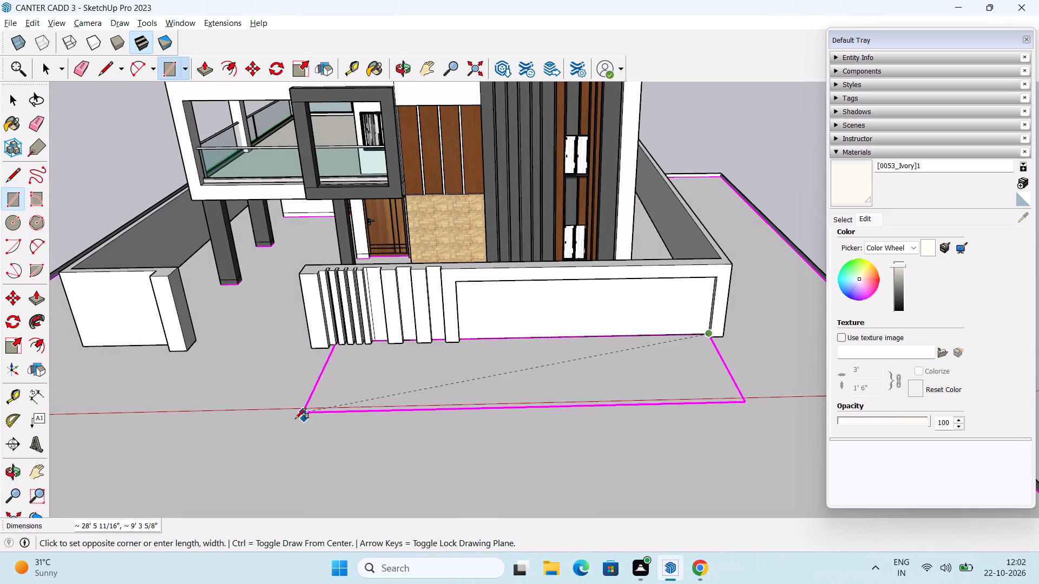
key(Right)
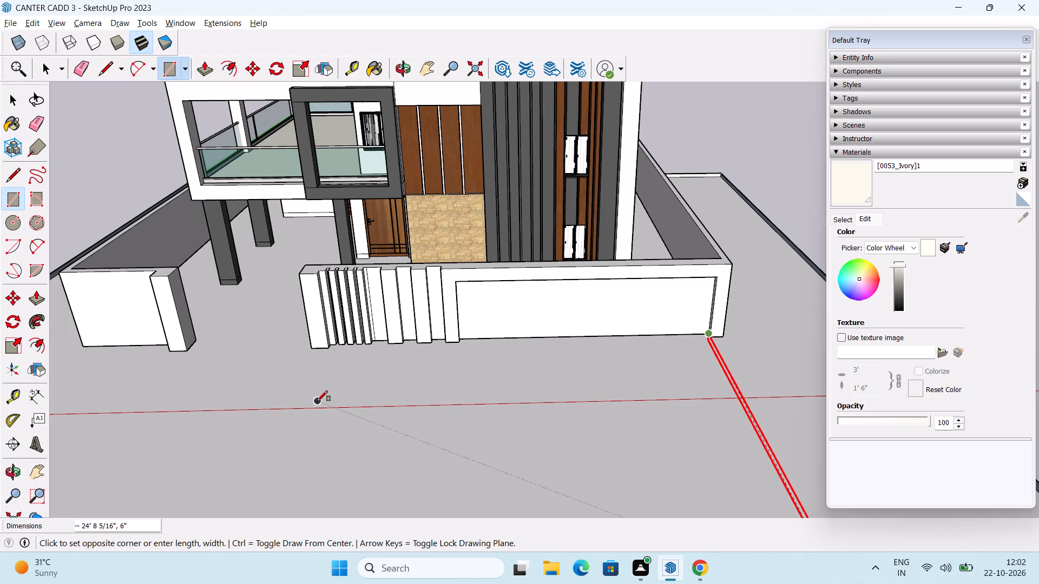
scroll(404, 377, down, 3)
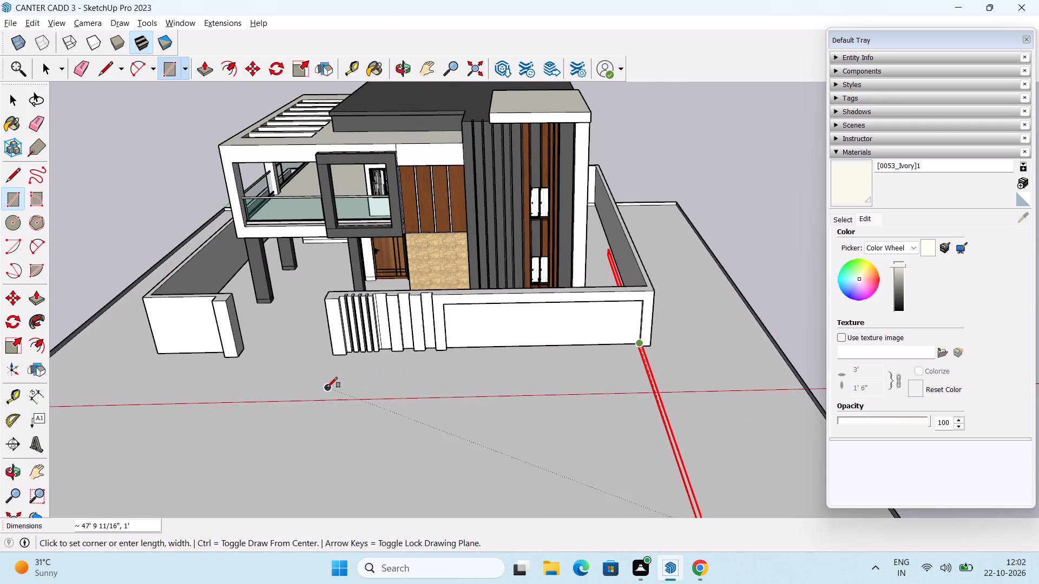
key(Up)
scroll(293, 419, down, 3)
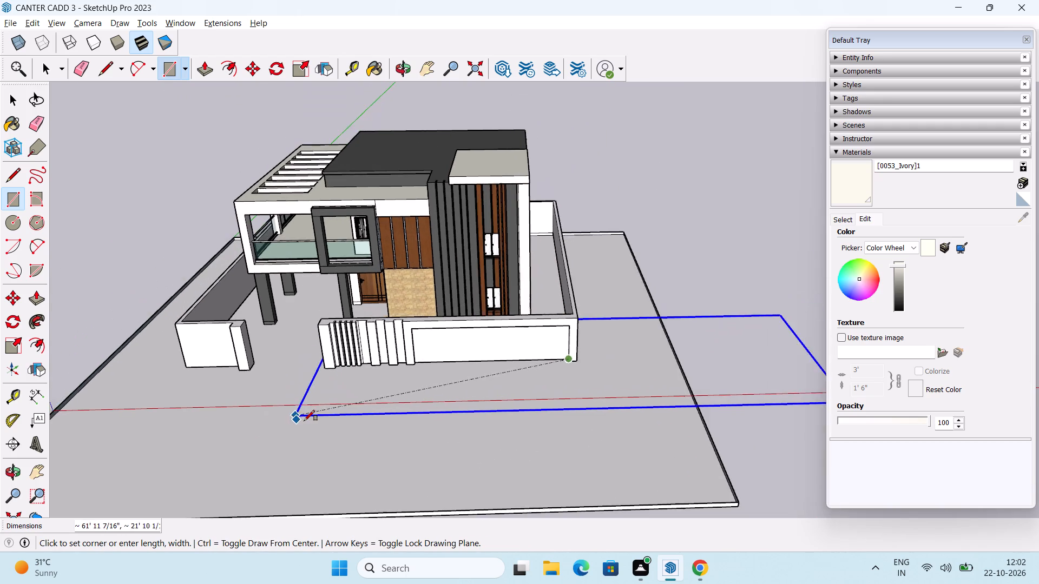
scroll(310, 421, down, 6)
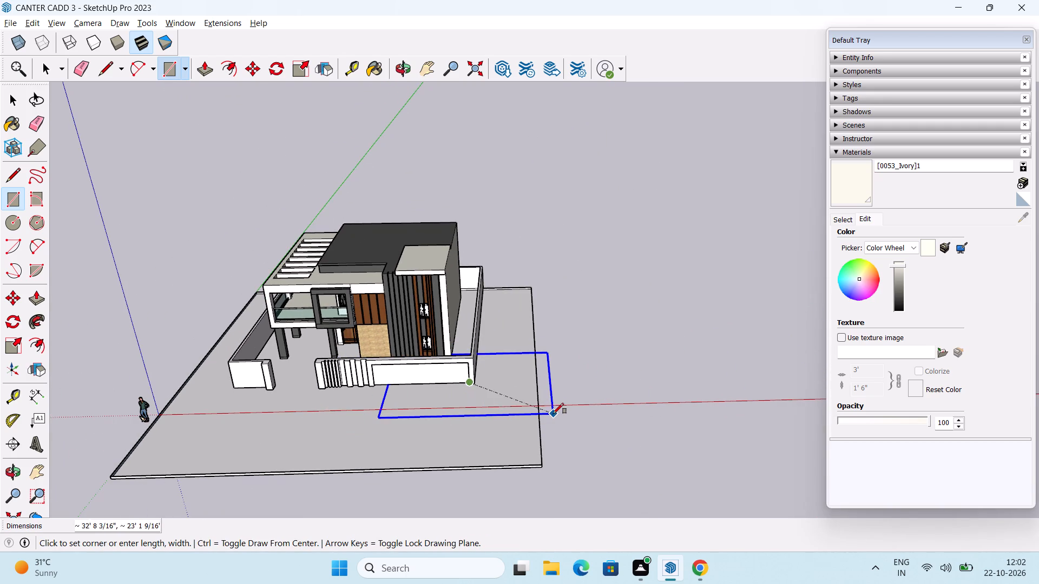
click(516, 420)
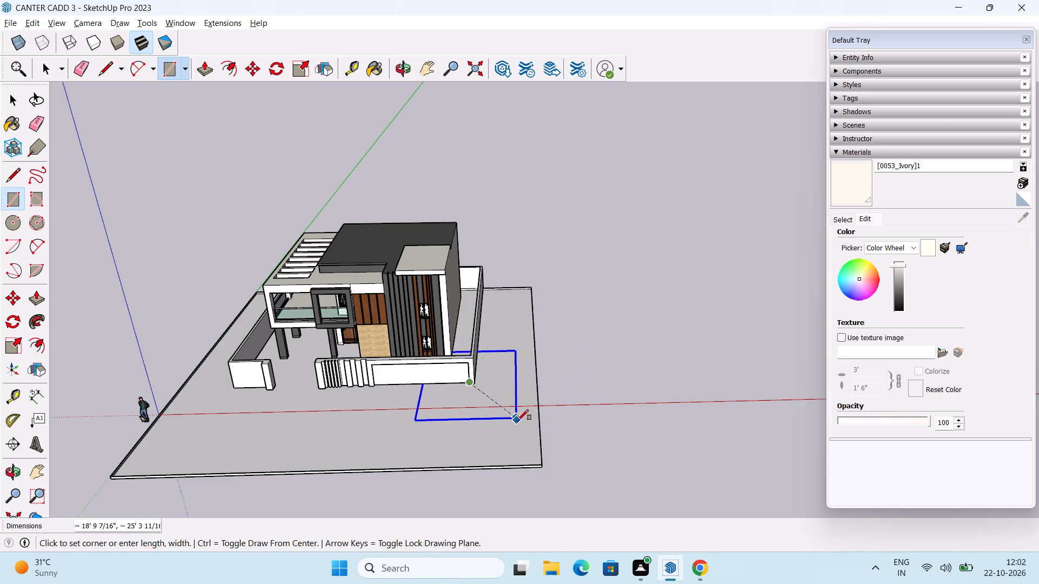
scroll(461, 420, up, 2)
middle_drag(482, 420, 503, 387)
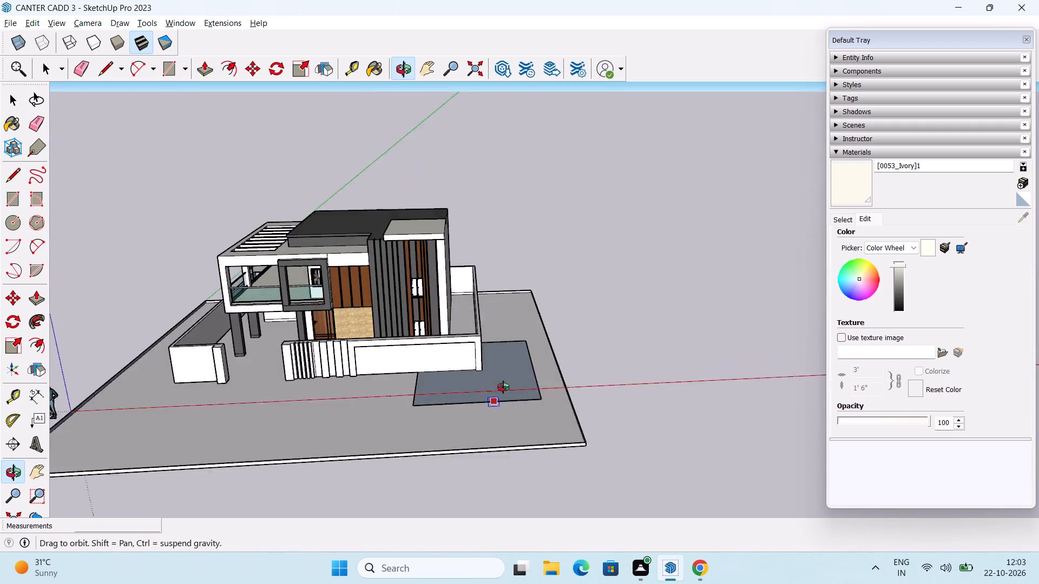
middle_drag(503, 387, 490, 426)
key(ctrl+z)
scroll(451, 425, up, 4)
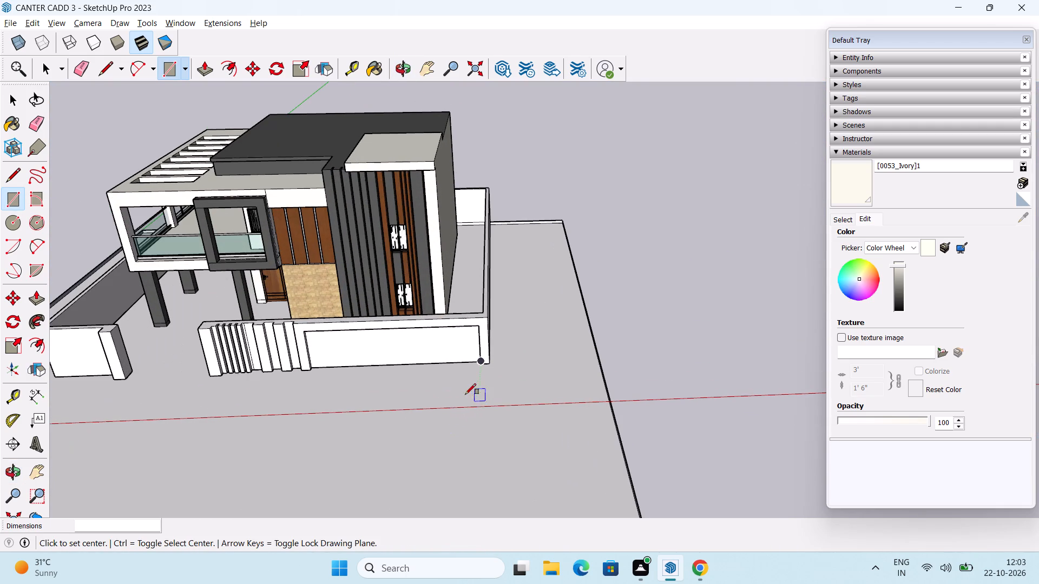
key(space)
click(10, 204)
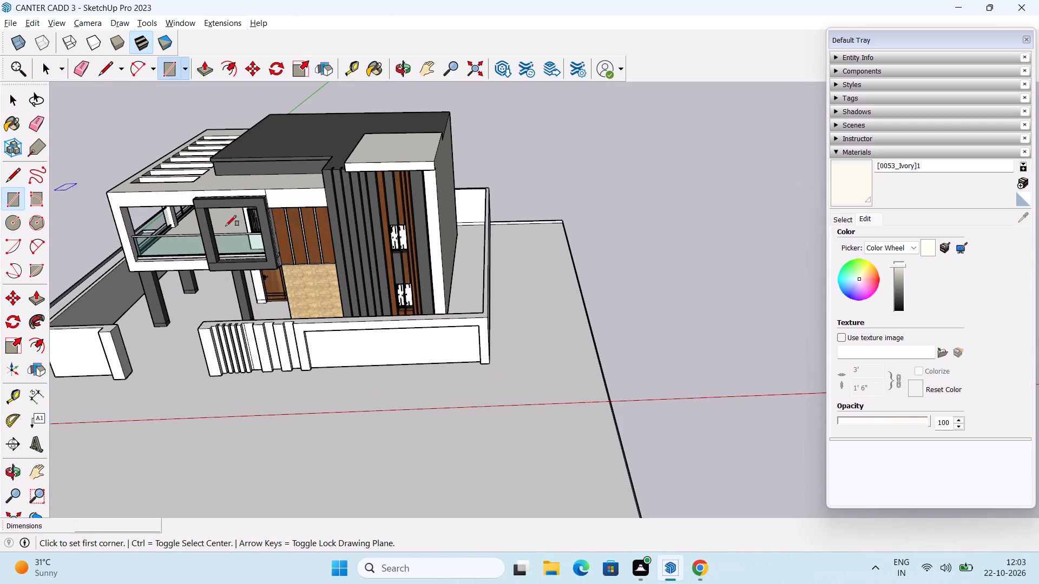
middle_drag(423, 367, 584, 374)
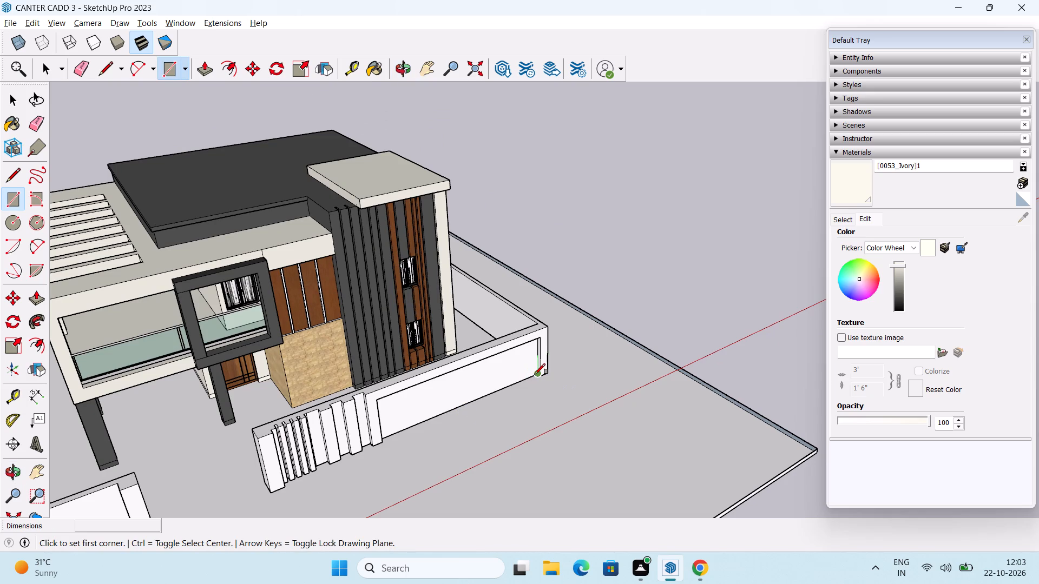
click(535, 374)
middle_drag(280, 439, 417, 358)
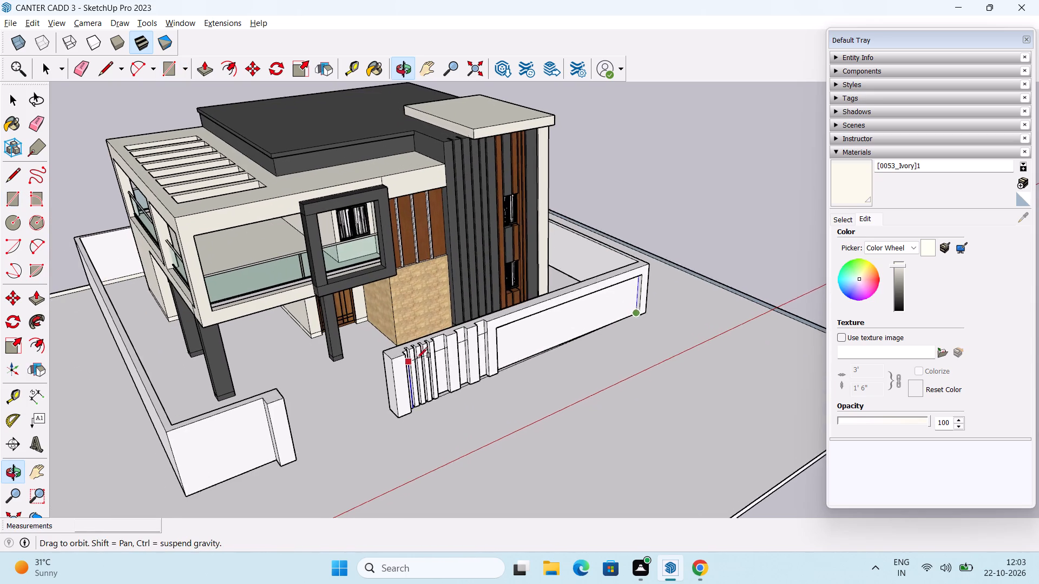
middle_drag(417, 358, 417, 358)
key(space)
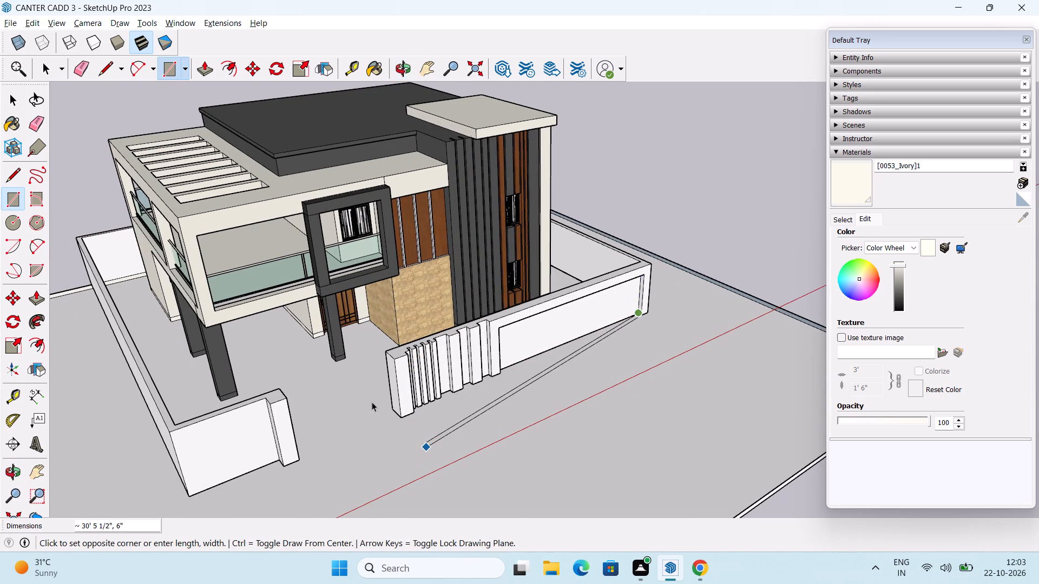
Draw a line about 30' long along the front wall's base, from the panel frame's far lower corner to the gate pillar's base.
key(l)
key(Return)
scroll(625, 341, up, 3)
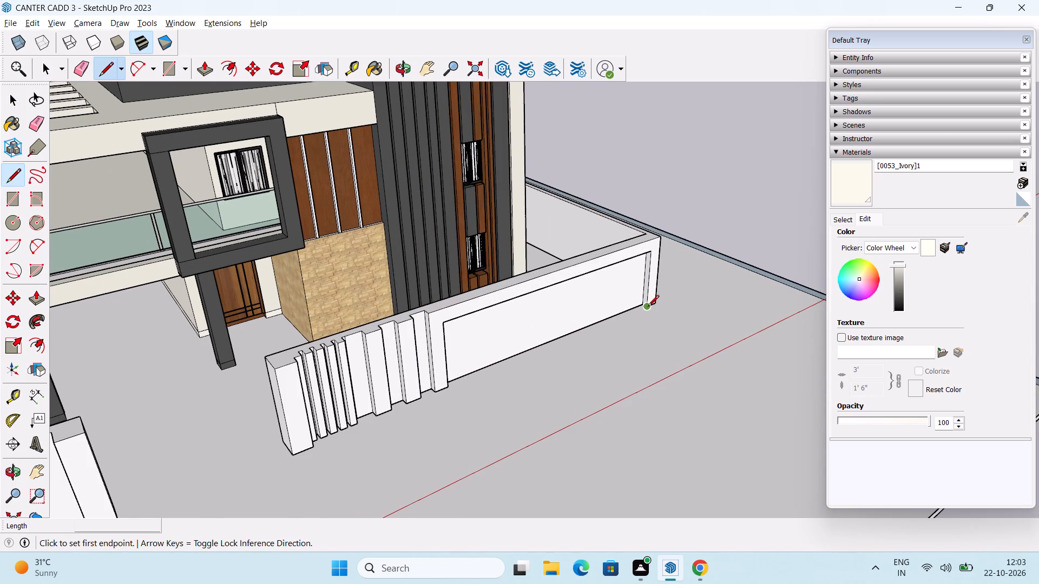
click(639, 304)
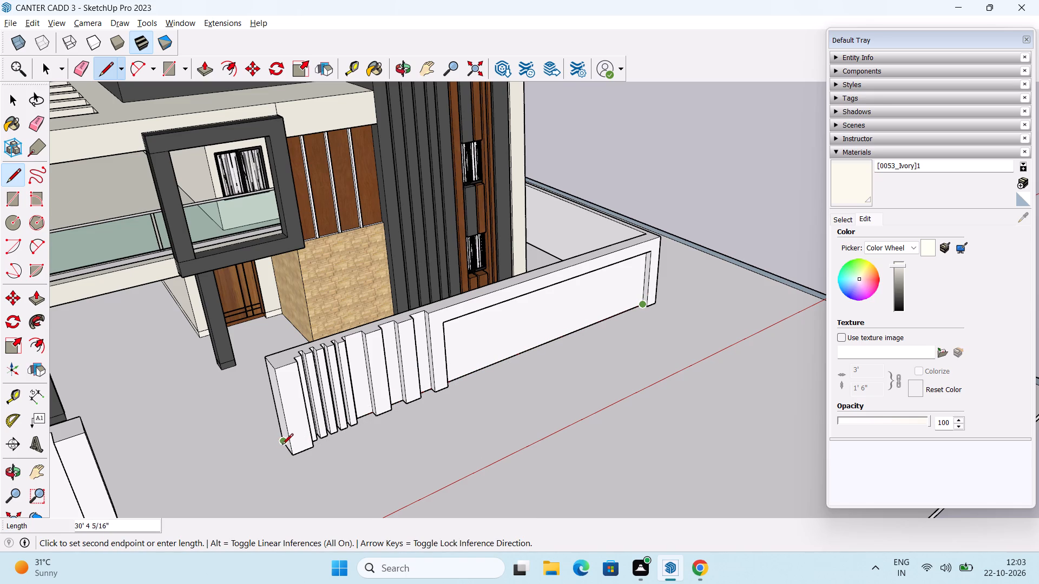
scroll(284, 448, up, 6)
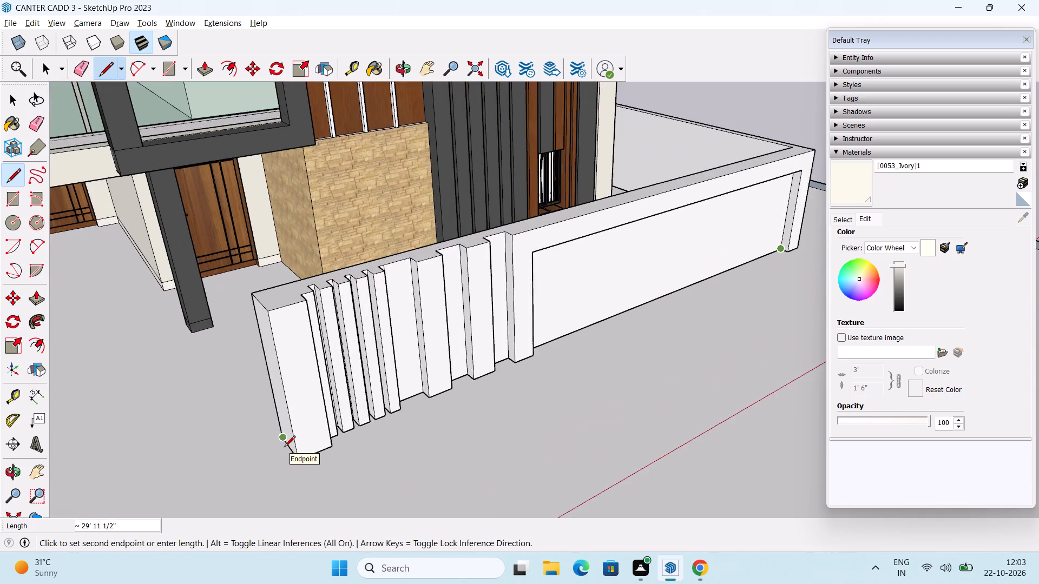
scroll(284, 448, up, 2)
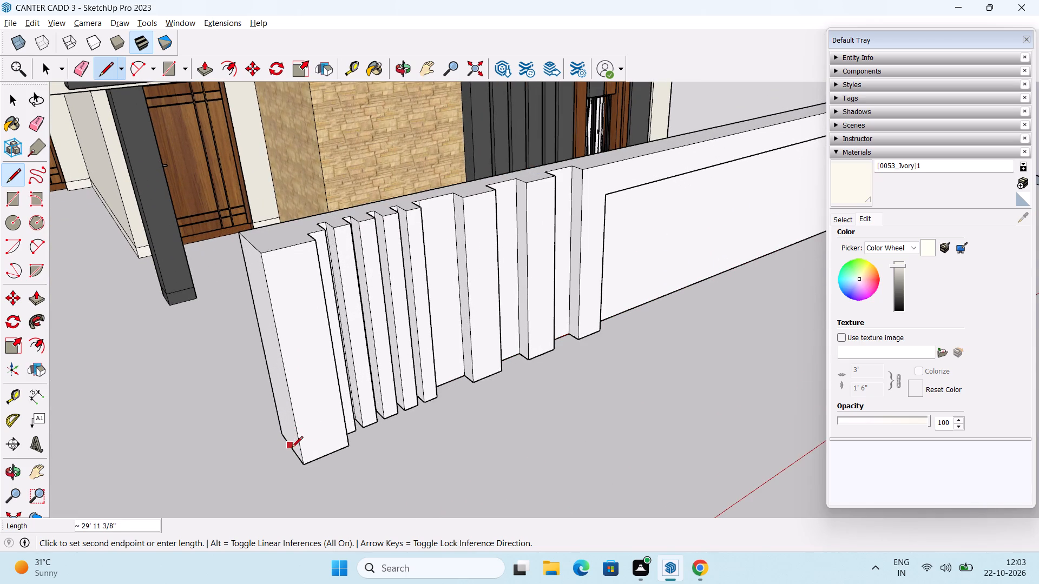
click(289, 448)
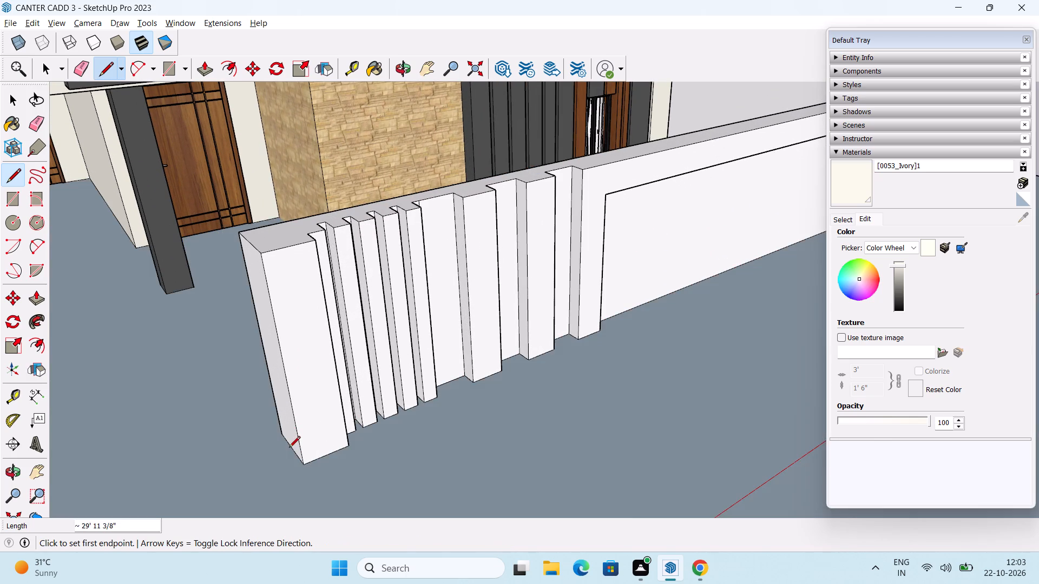
Examine the ground face and the front wall's base around the gate opening from wider viewpoints.
scroll(310, 449, down, 14)
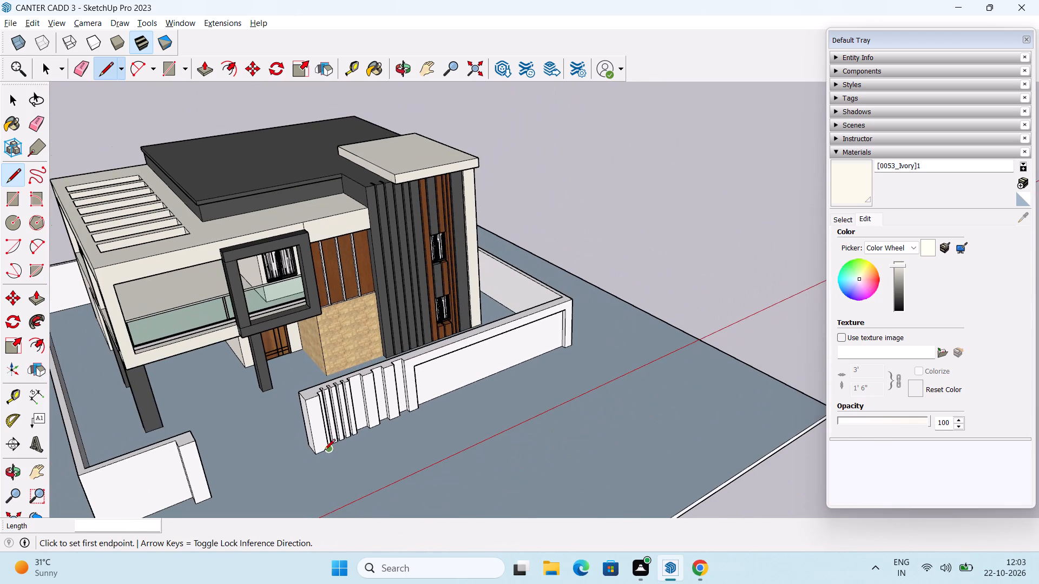
middle_drag(340, 462, 379, 428)
middle_drag(447, 440, 409, 423)
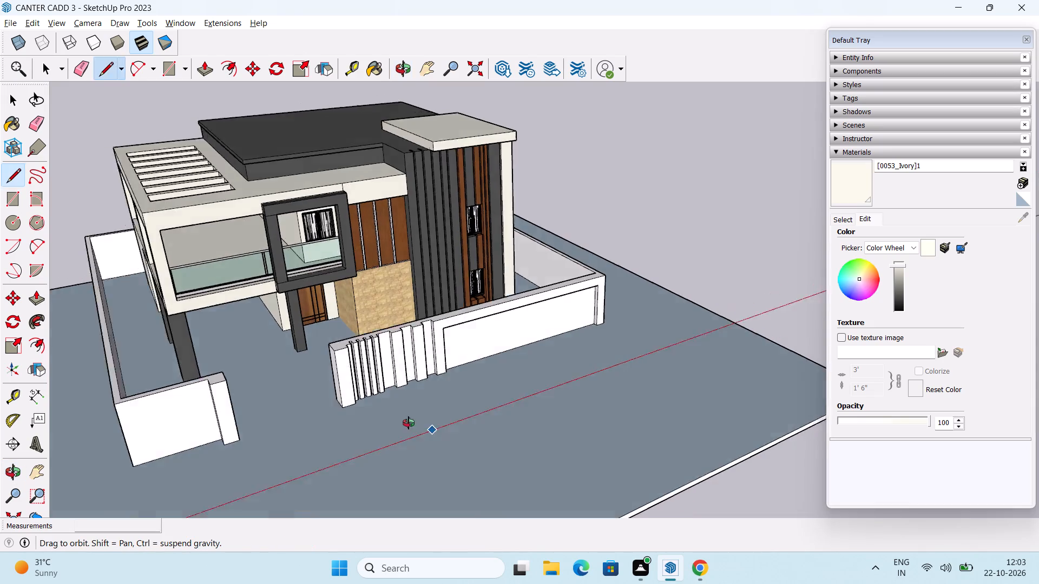
middle_drag(409, 423, 410, 439)
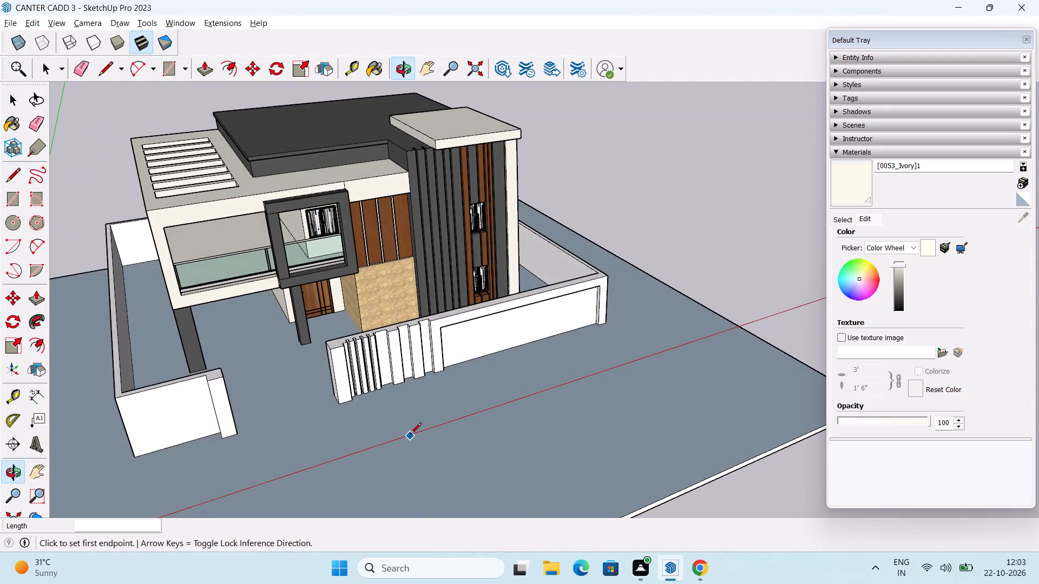
scroll(410, 435, down, 2)
middle_drag(412, 428, 336, 430)
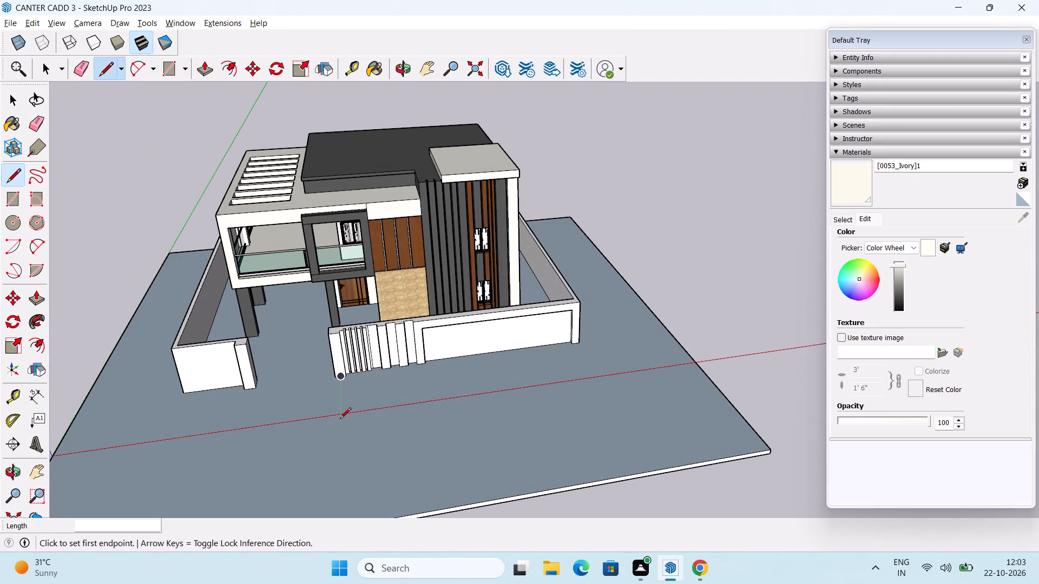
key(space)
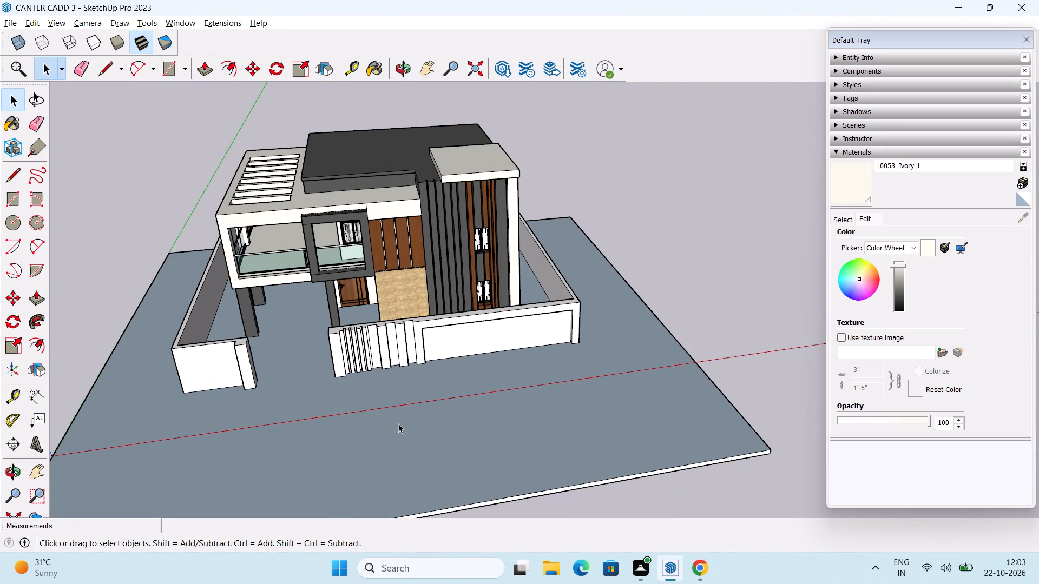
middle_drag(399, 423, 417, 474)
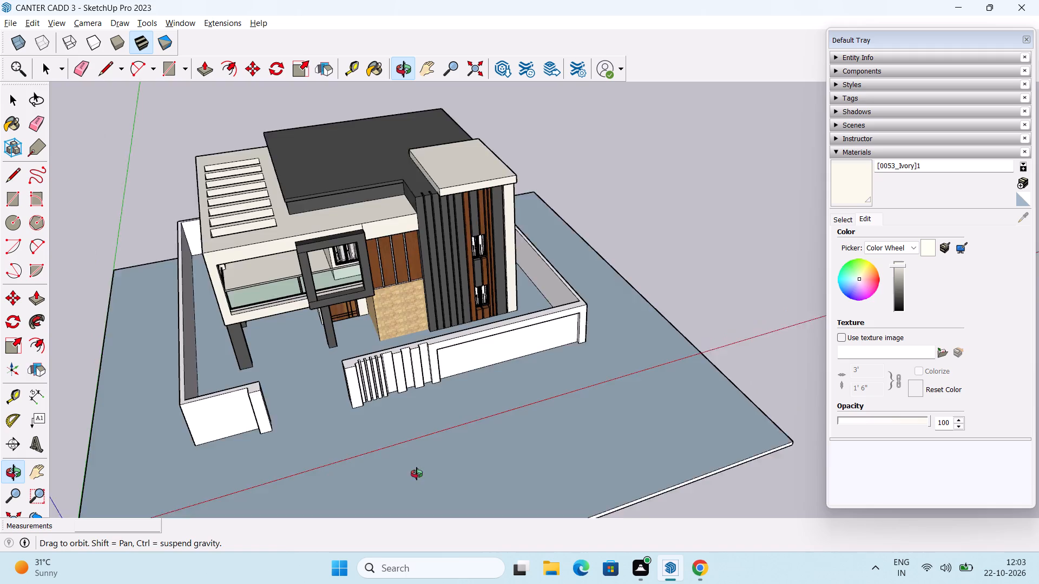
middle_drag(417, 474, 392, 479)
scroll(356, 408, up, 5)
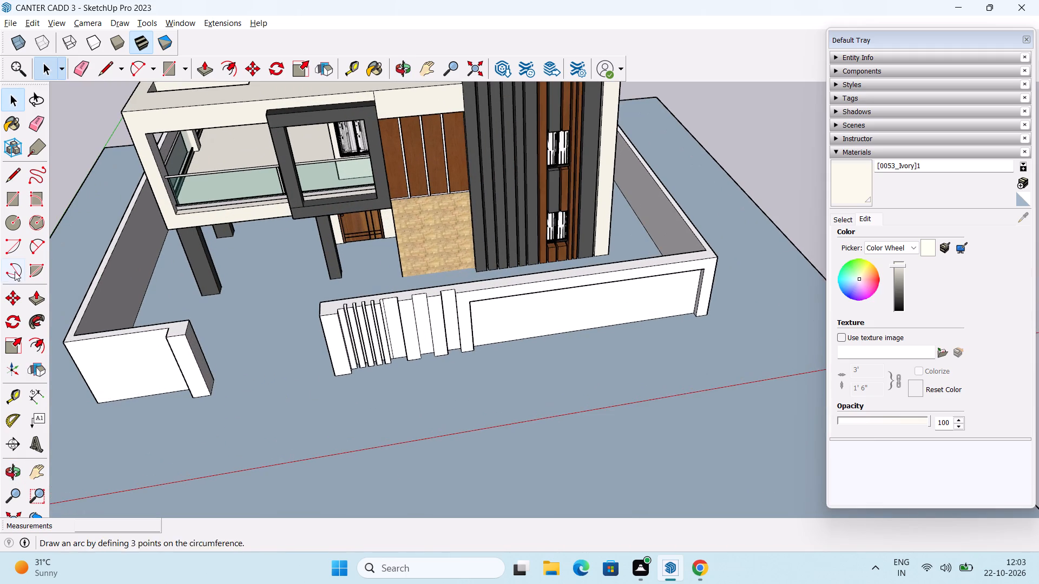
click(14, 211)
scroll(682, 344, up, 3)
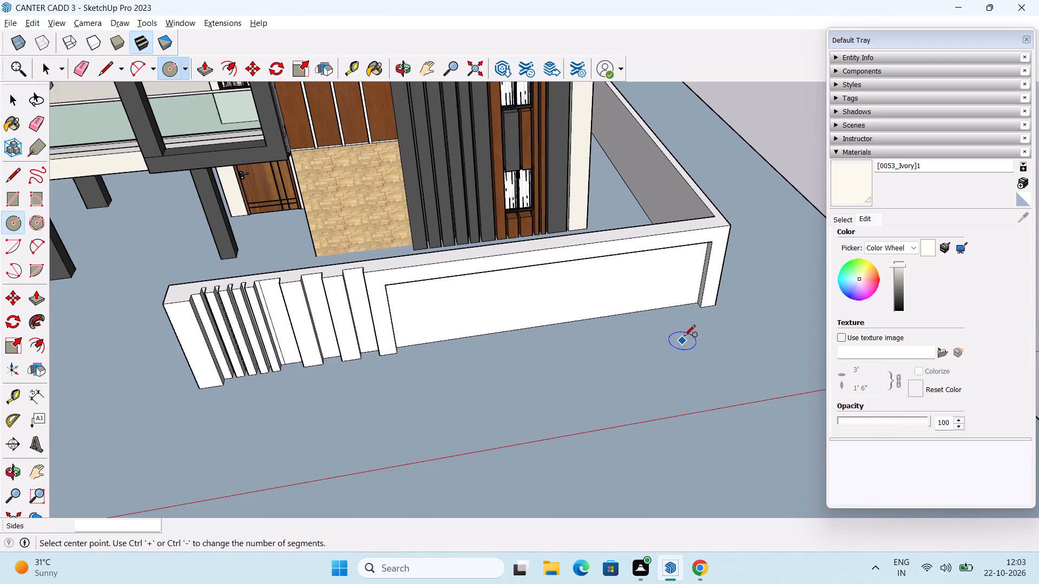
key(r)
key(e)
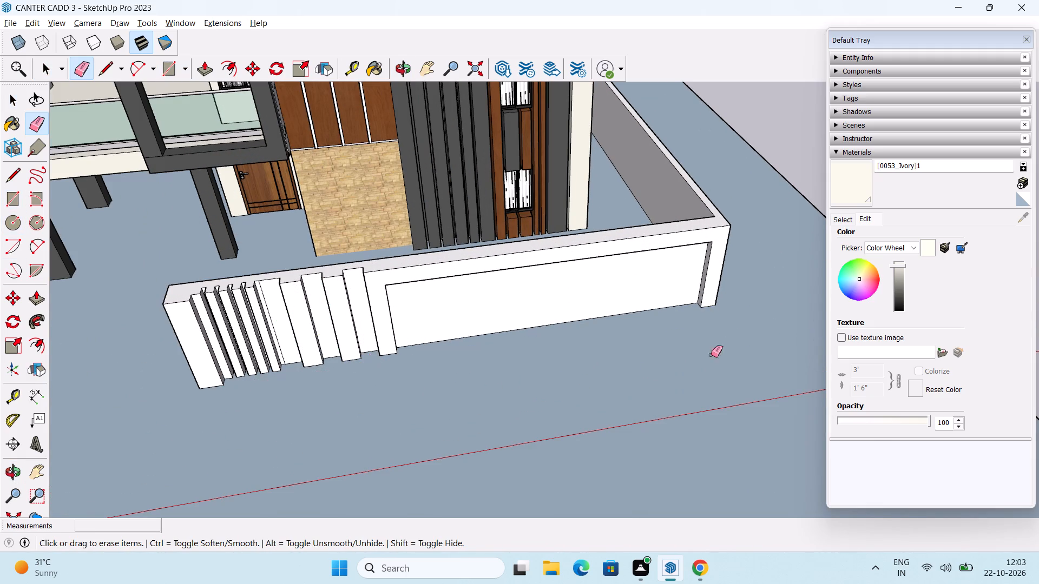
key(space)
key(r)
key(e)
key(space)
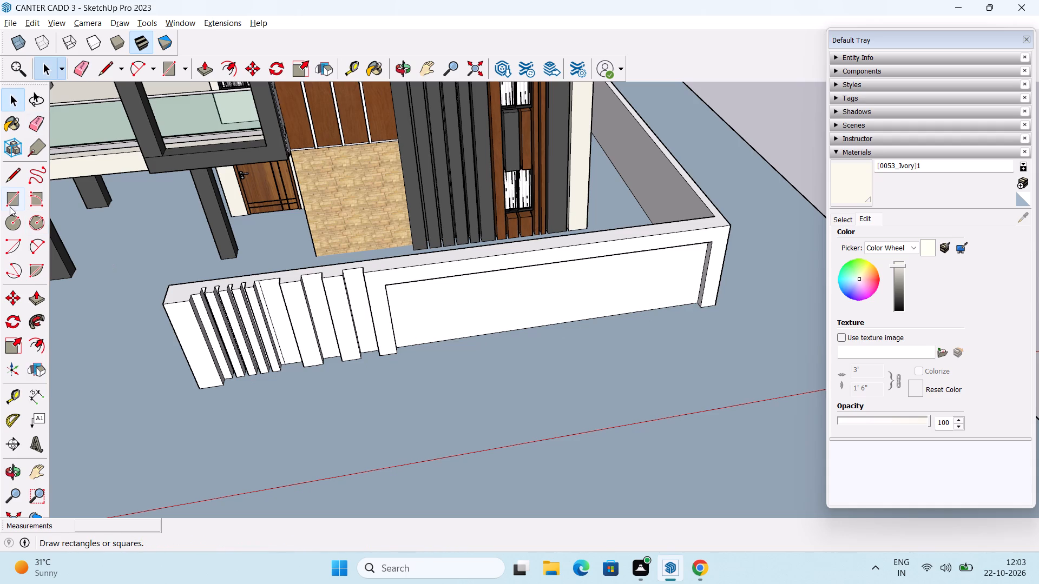
Draw a ground rectangle about 30' by 9' outward from the front wall's base, starting at the panel frame's far lower corner.
drag(11, 205, 20, 205)
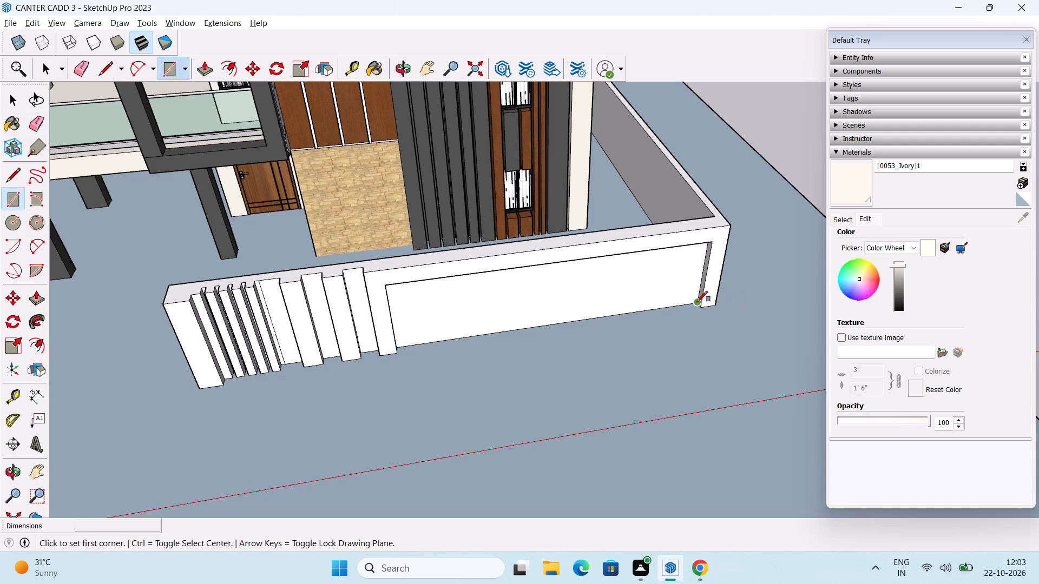
click(697, 302)
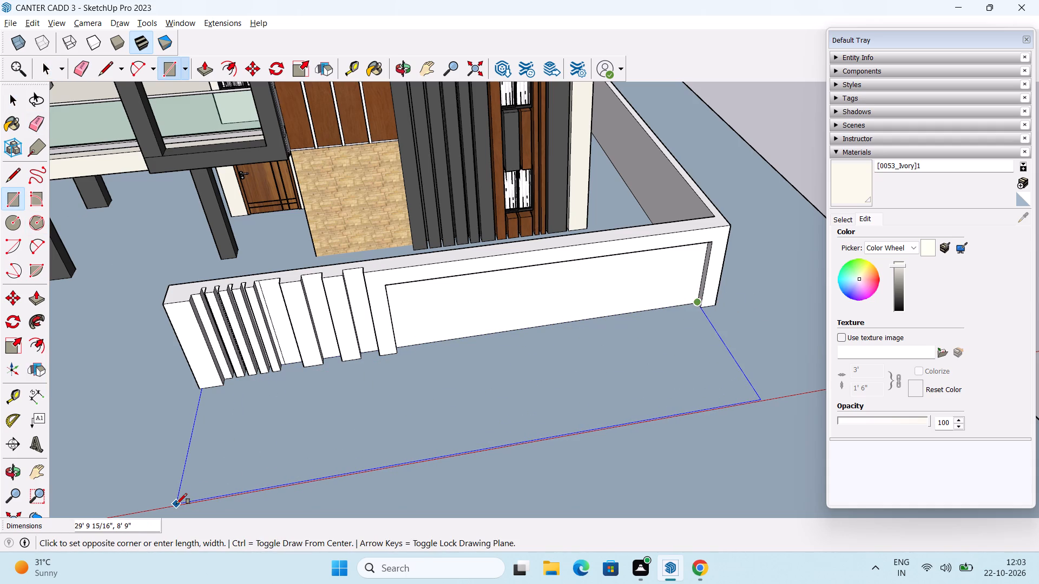
click(173, 509)
scroll(267, 500, down, 2)
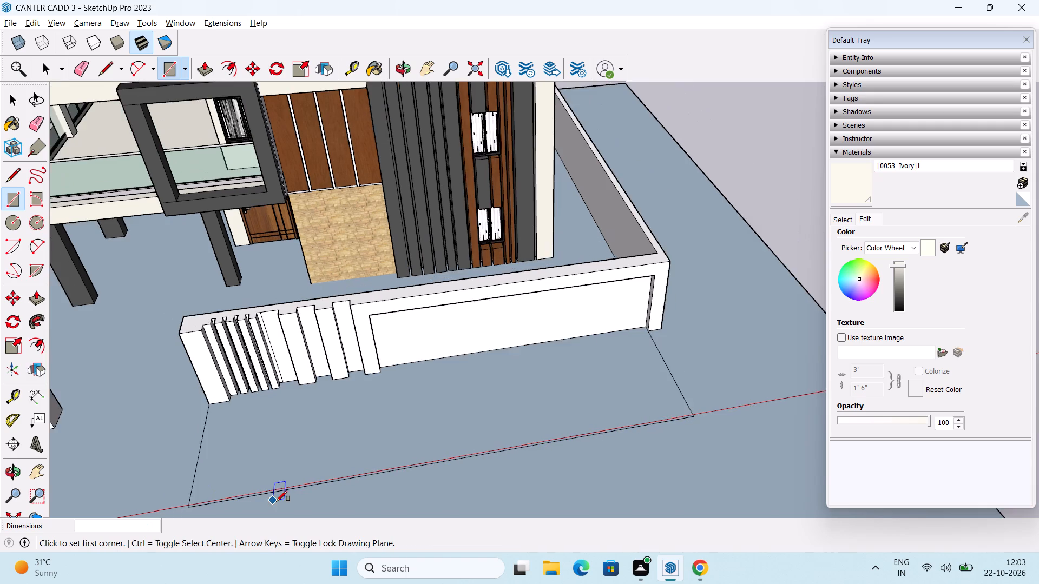
scroll(351, 498, down, 3)
key(space)
Reverse the faces of the surrounding ground and of the new rectangle in front of the wall.
middle_drag(396, 497, 479, 426)
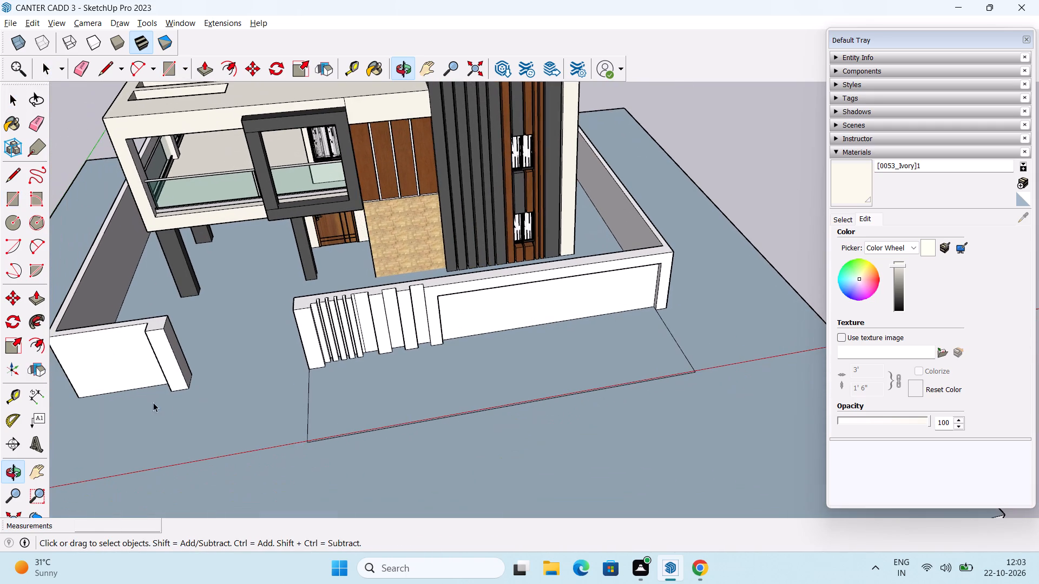
click(246, 410)
right_click(240, 411)
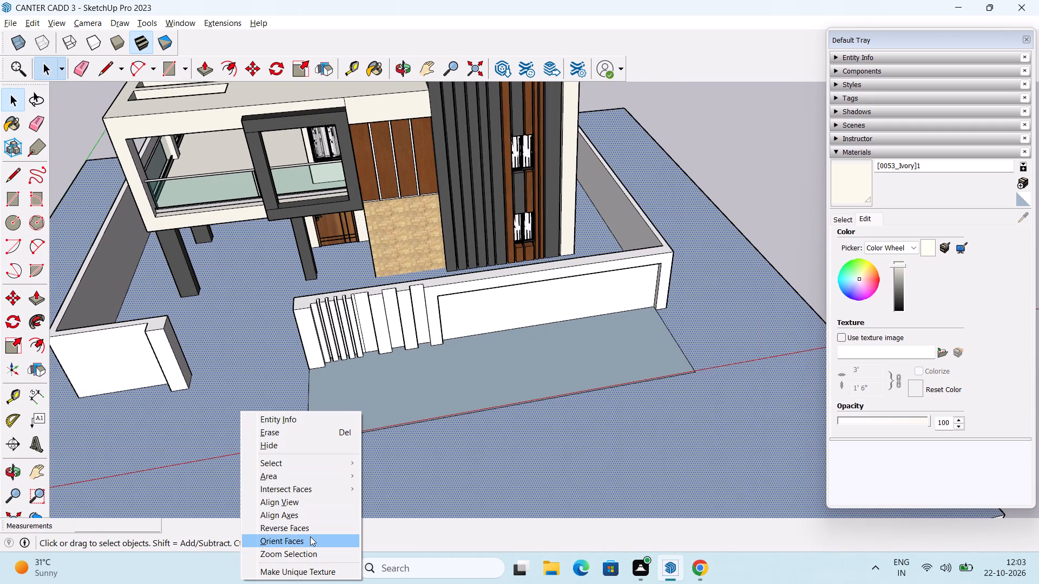
click(330, 529)
scroll(350, 517, down, 2)
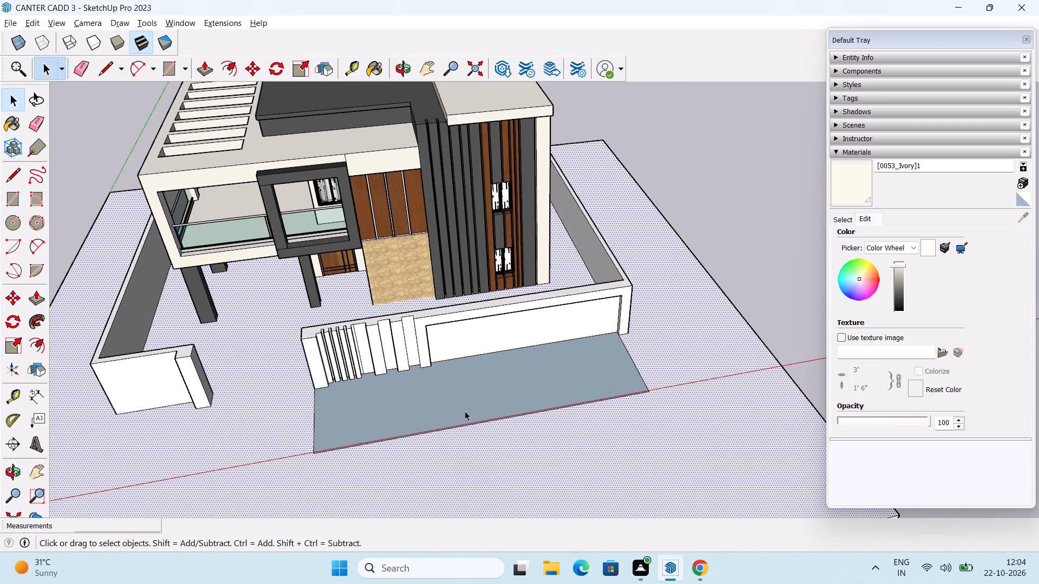
click(471, 405)
click(467, 400)
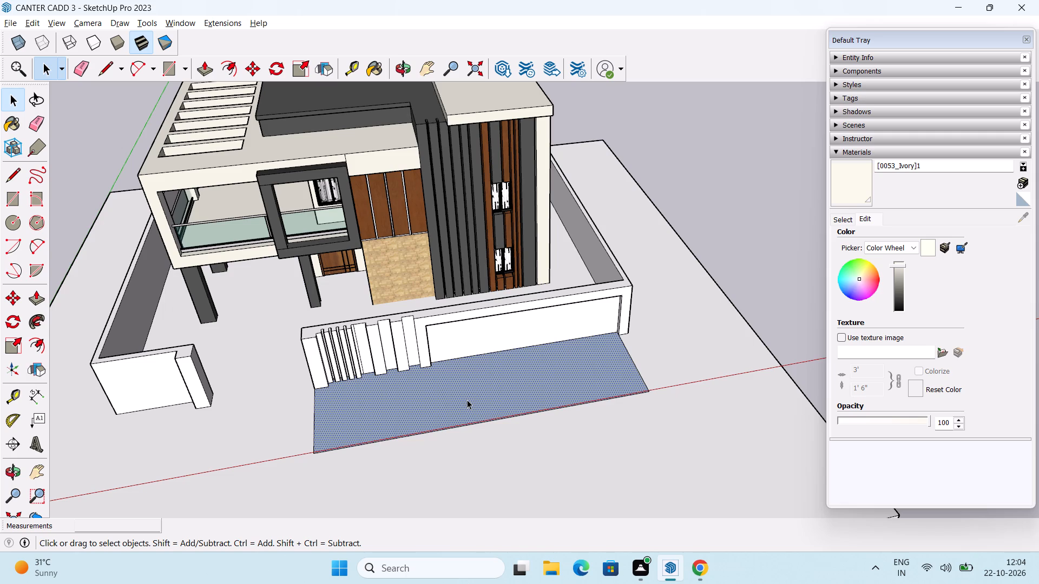
right_click(467, 400)
click(530, 515)
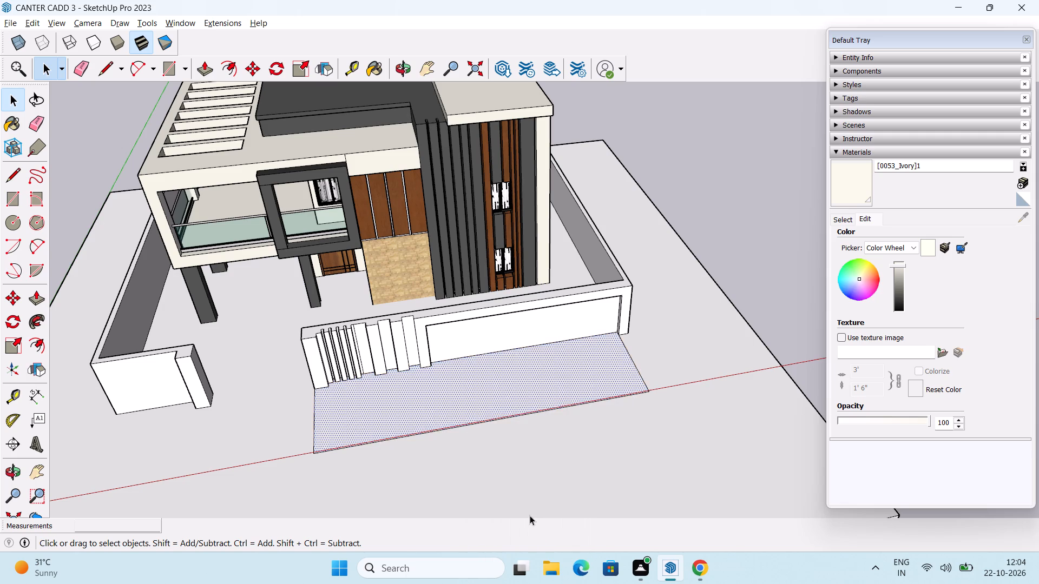
Push/Pull the rectangle in front of the boundary wall up 6" to form a slab.
middle_drag(573, 457, 548, 442)
scroll(491, 413, up, 2)
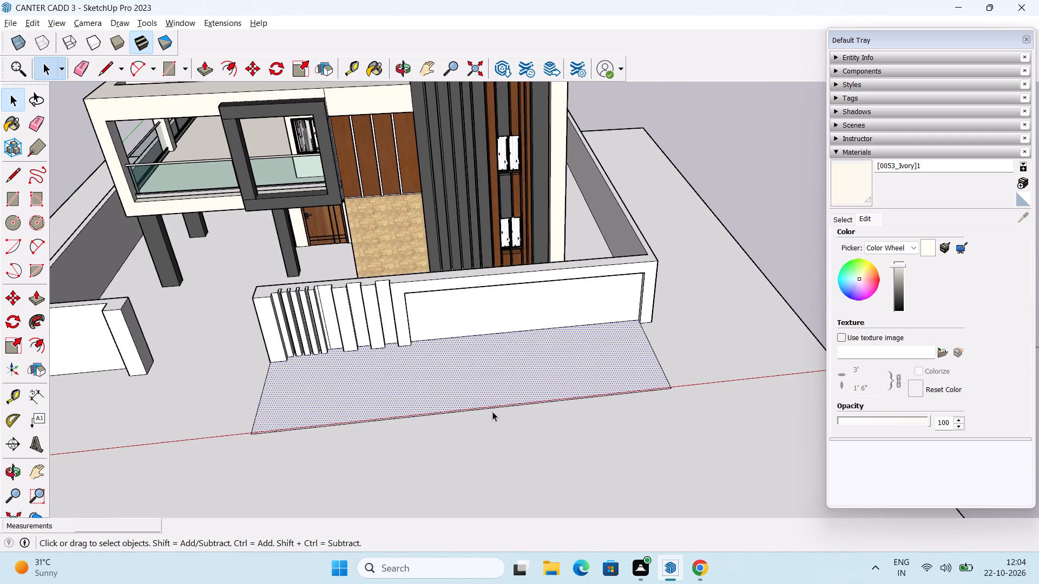
middle_drag(512, 400, 503, 348)
scroll(469, 374, up, 2)
middle_drag(475, 375, 478, 425)
key(p)
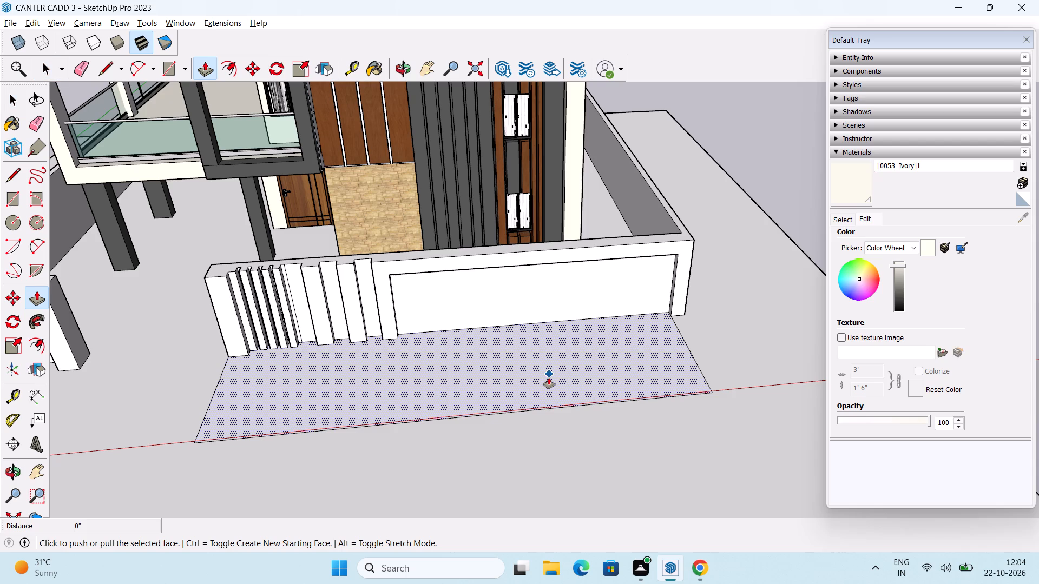
click(545, 382)
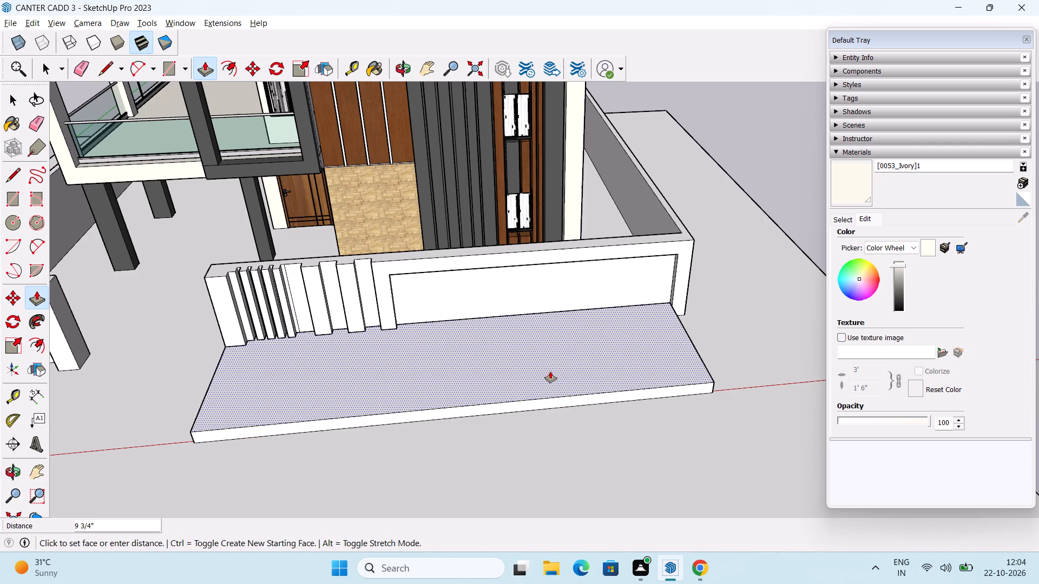
key(6)
key(shift+quotedbl)
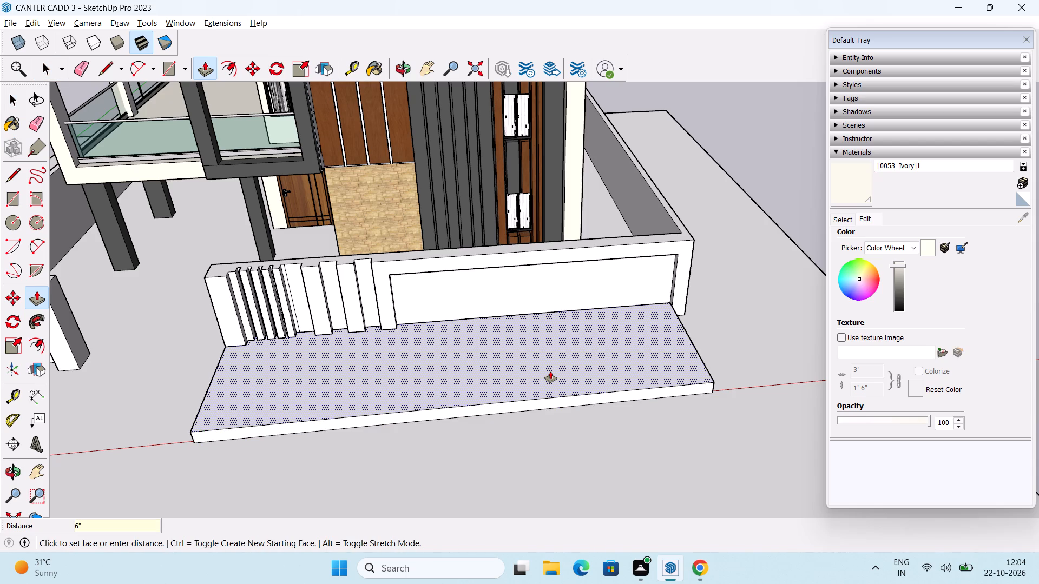
key(Return)
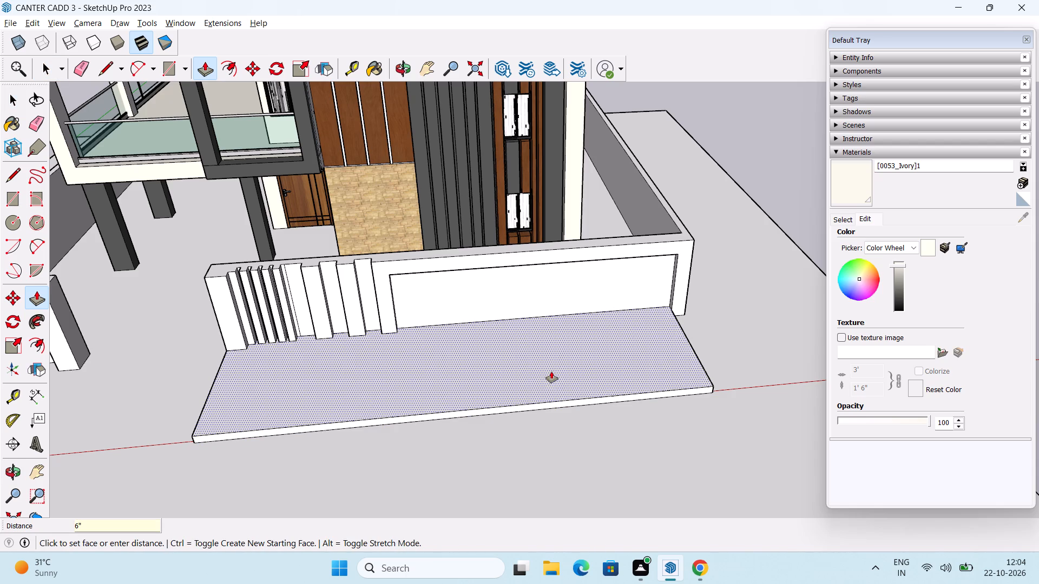
middle_drag(553, 376, 549, 363)
middle_drag(536, 383, 525, 381)
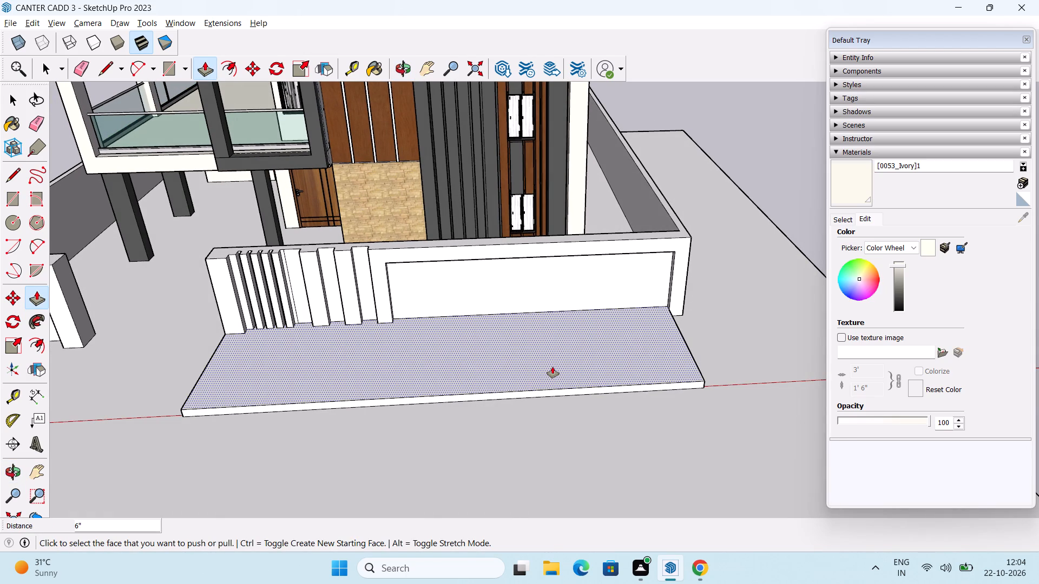
middle_drag(527, 380, 550, 379)
middle_drag(534, 384, 497, 398)
key(space)
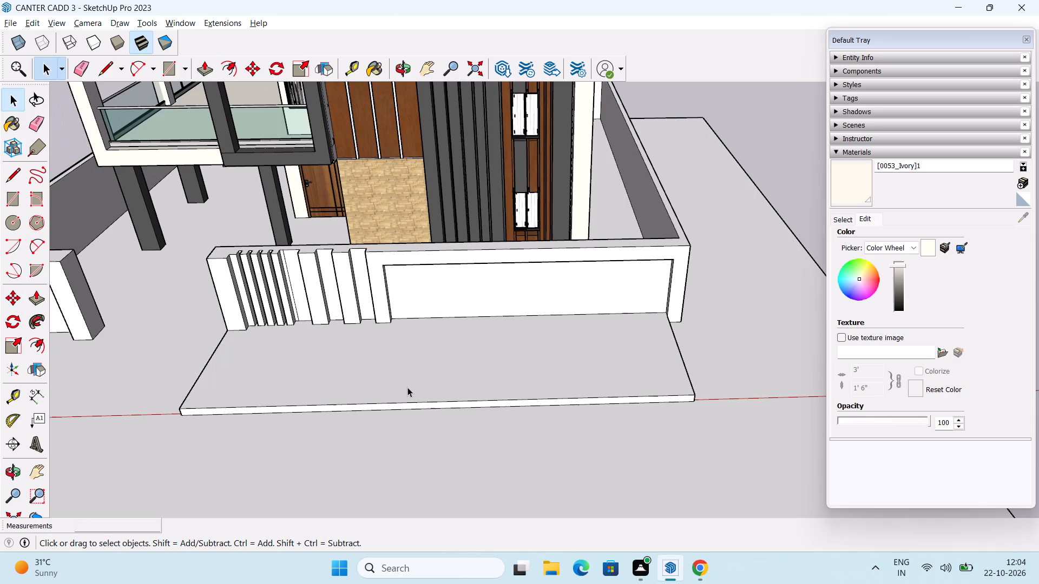
Draw a line about 30' long across the slab's top, parallel to the wall, from the midpoint of its gate-side edge.
scroll(294, 361, up, 2)
middle_drag(326, 363, 331, 381)
key(l)
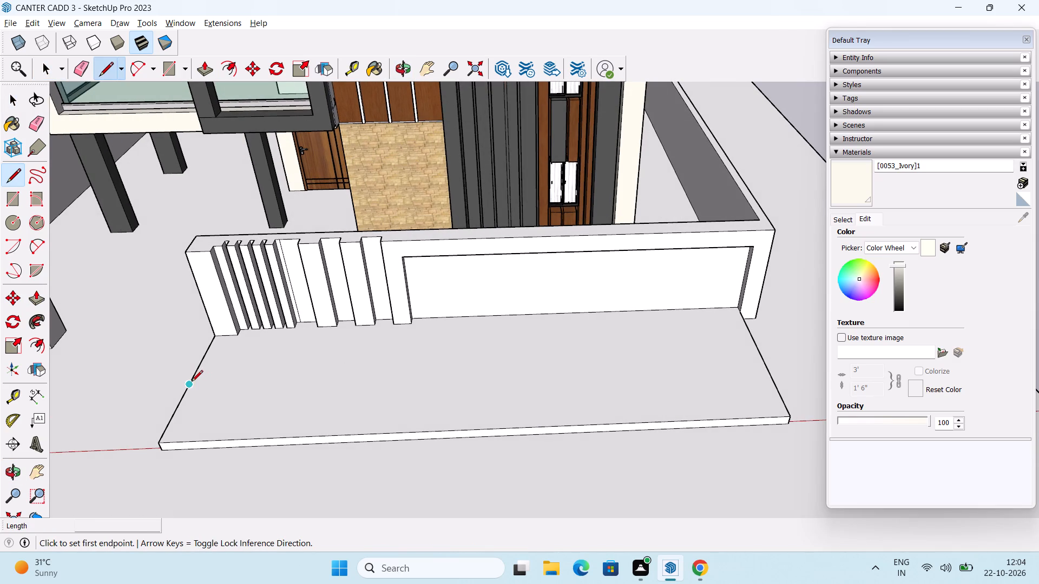
click(192, 382)
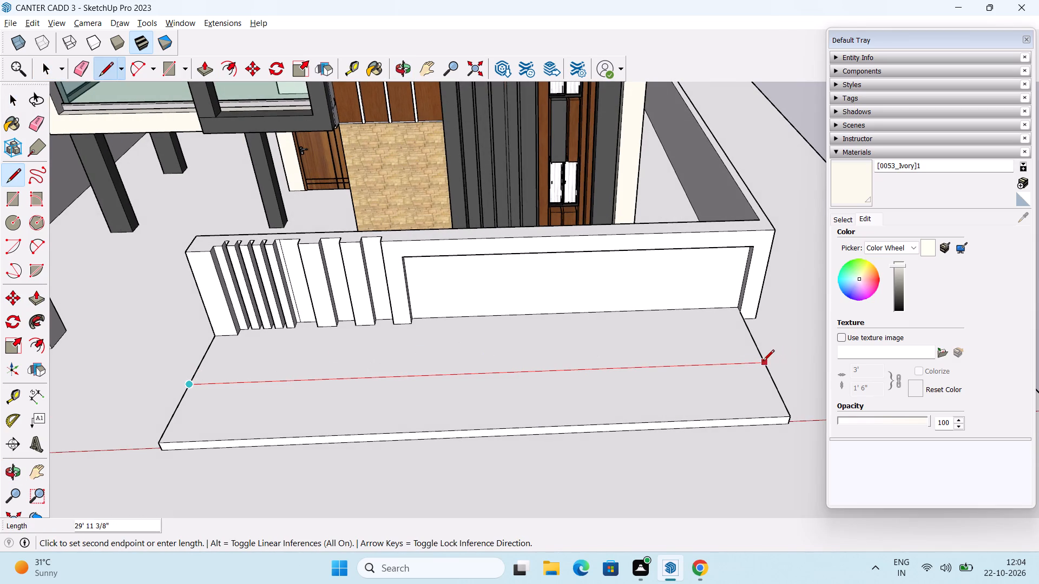
click(766, 363)
key(space)
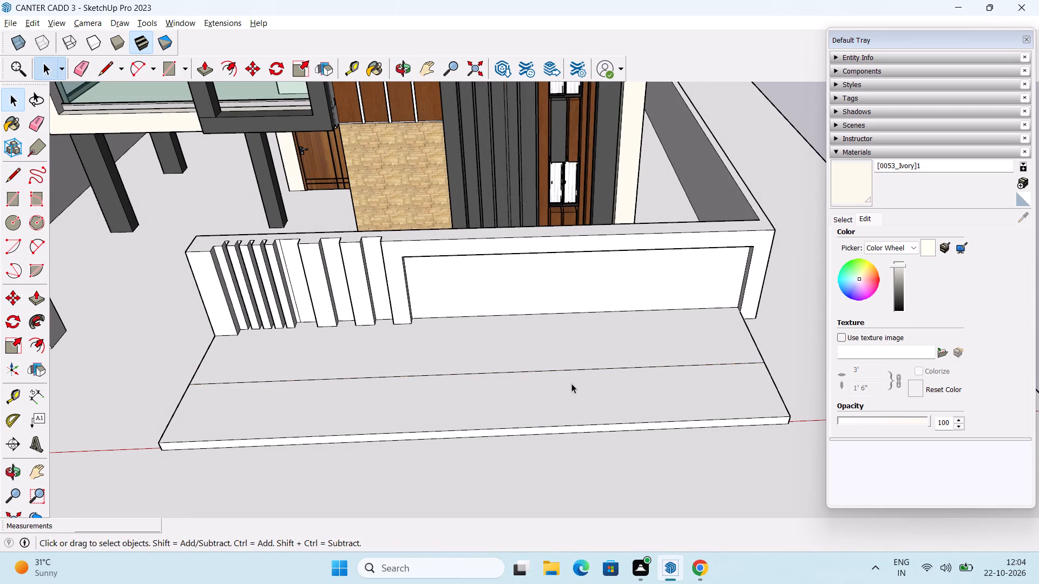
Draw a rectangle about 9' 5" by 5' on the slab's top, between the wall panel's base and the lengthwise dividing line.
scroll(571, 384, down, 1)
middle_drag(570, 388, 575, 428)
scroll(604, 396, down, 2)
shift+middle_drag(624, 380, 490, 403)
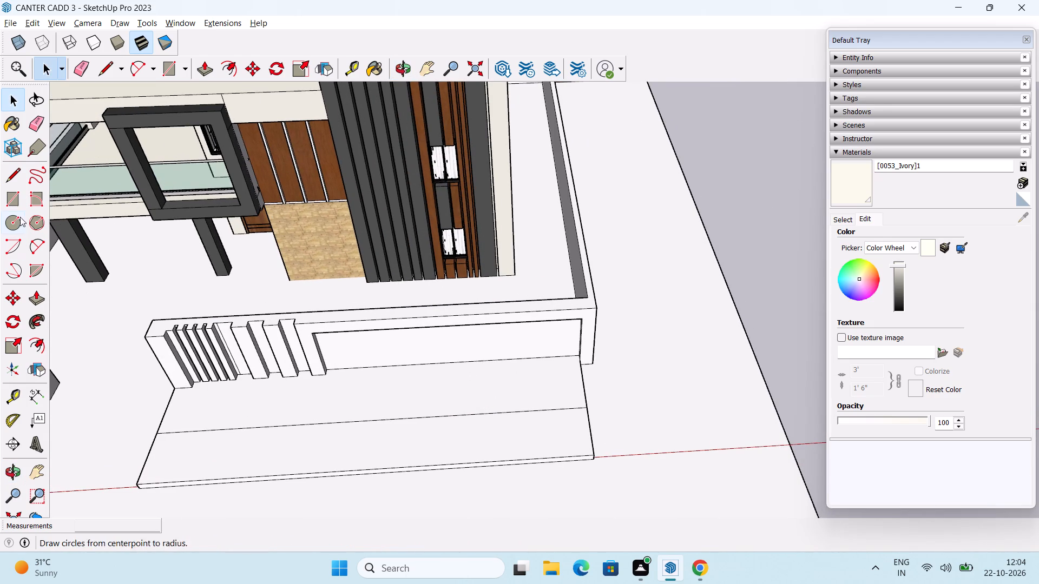
click(15, 205)
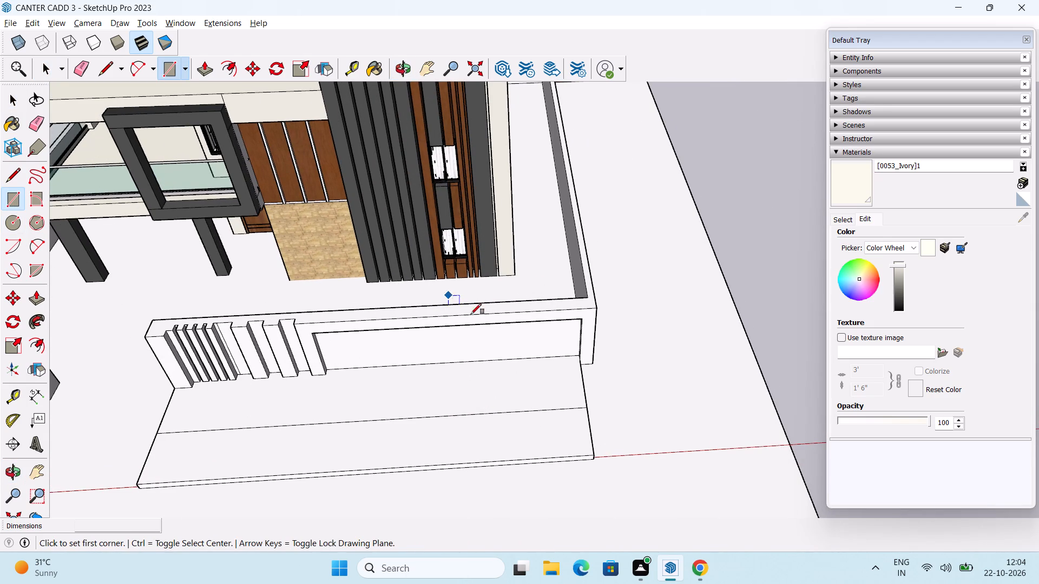
middle_drag(444, 341, 456, 360)
scroll(423, 402, up, 1)
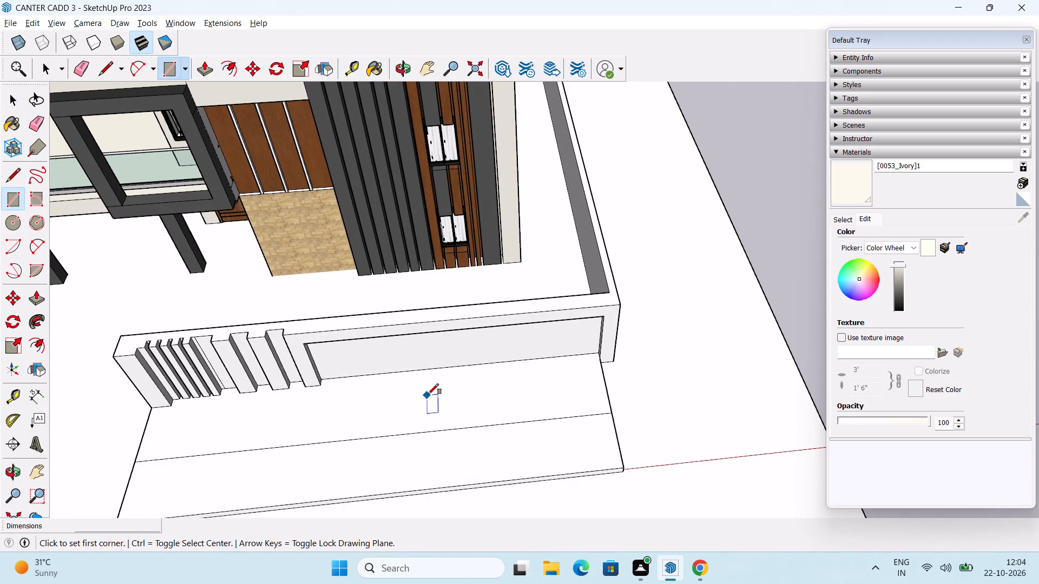
click(384, 373)
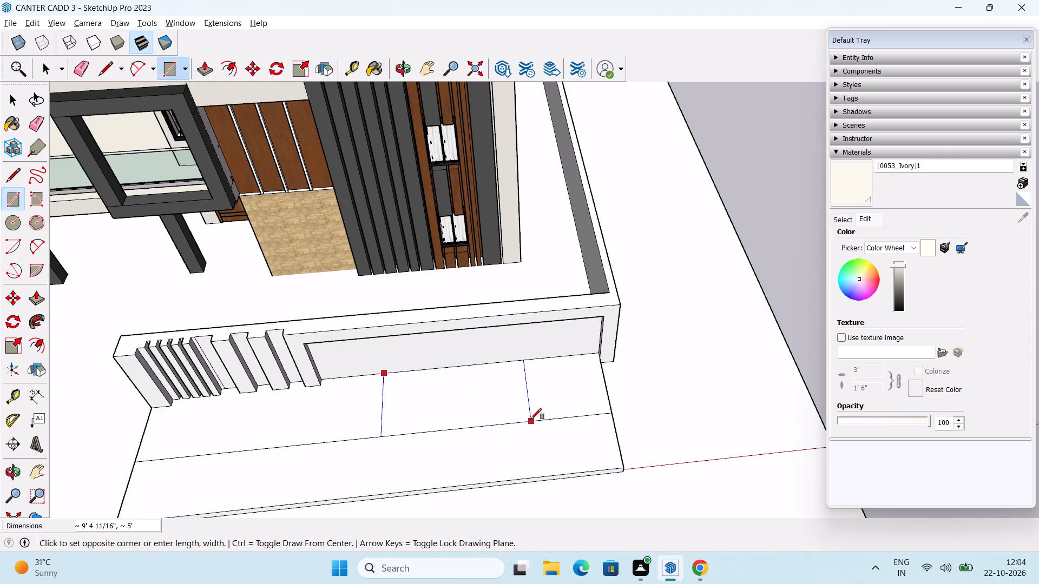
click(531, 419)
key(space)
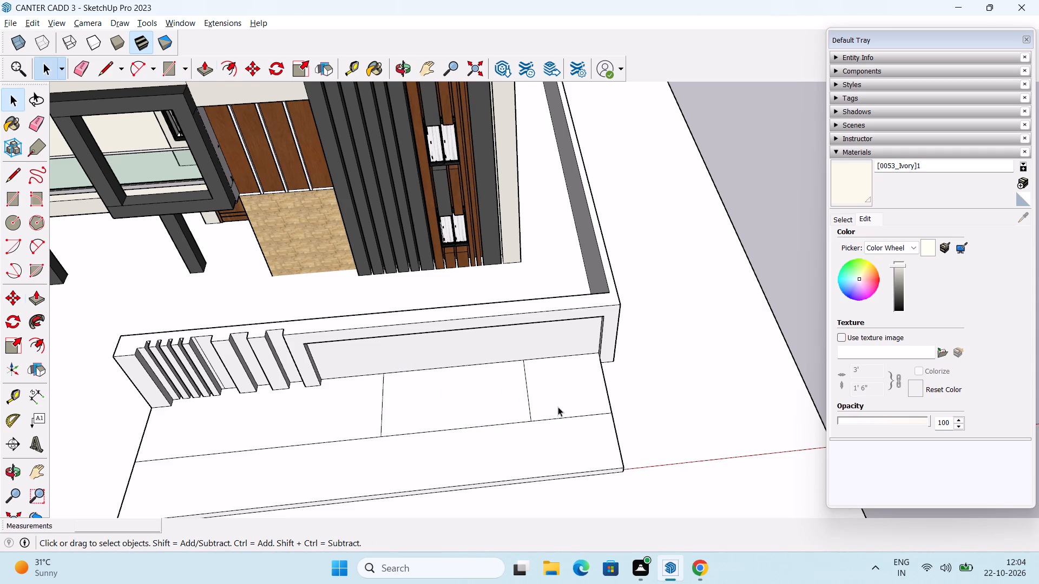
Push/Pull the small rectangle against the wall panel up 1' to form a raised block.
key(p)
scroll(494, 391, down, 2)
middle_drag(522, 407, 519, 384)
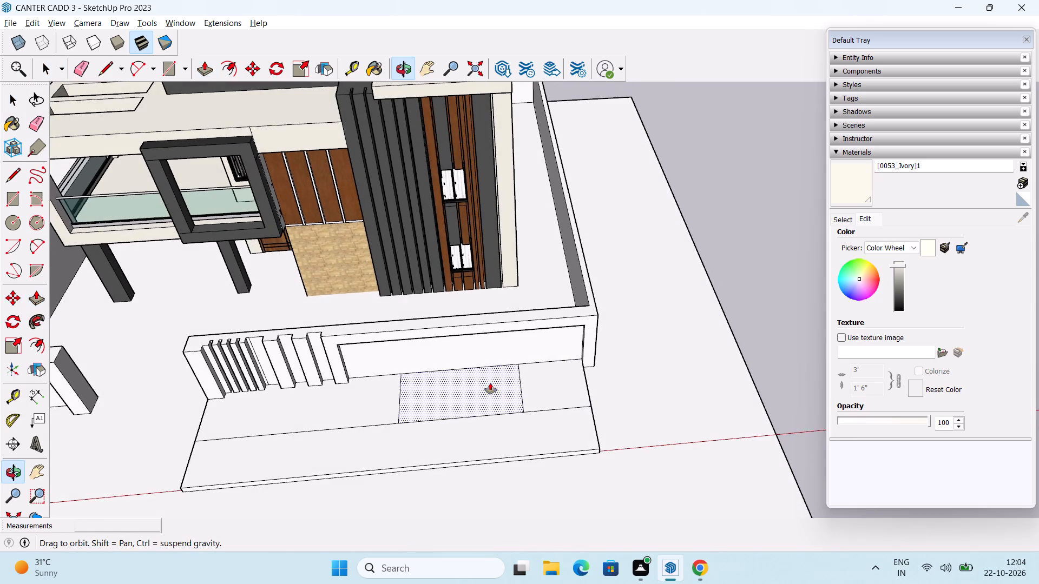
click(478, 384)
text(1')
key(Return)
Push/Pull the top of the block against the wall panel up by a further 1'.
middle_drag(452, 436, 491, 322)
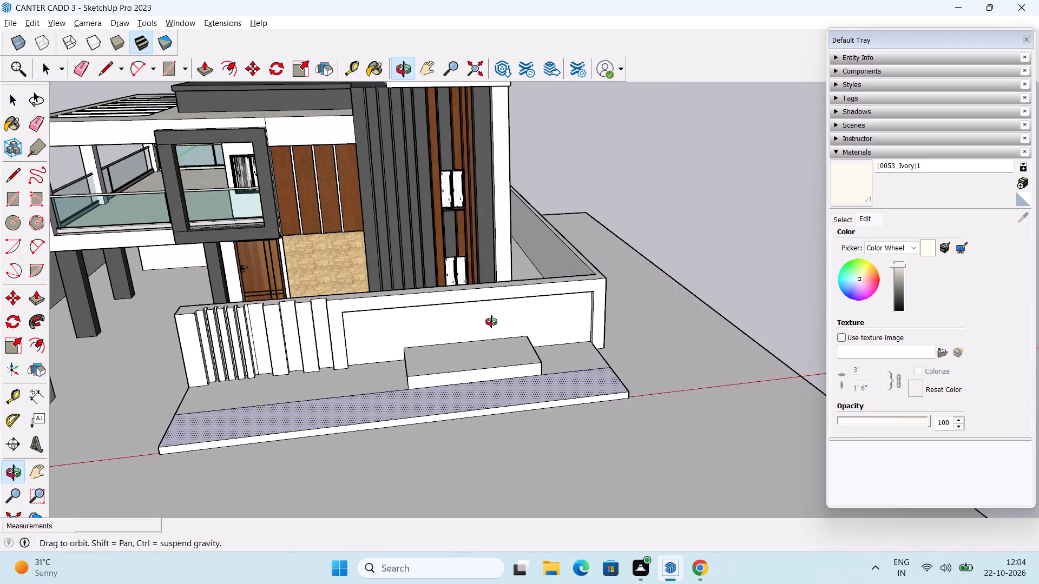
middle_drag(491, 322, 490, 319)
scroll(485, 327, up, 2)
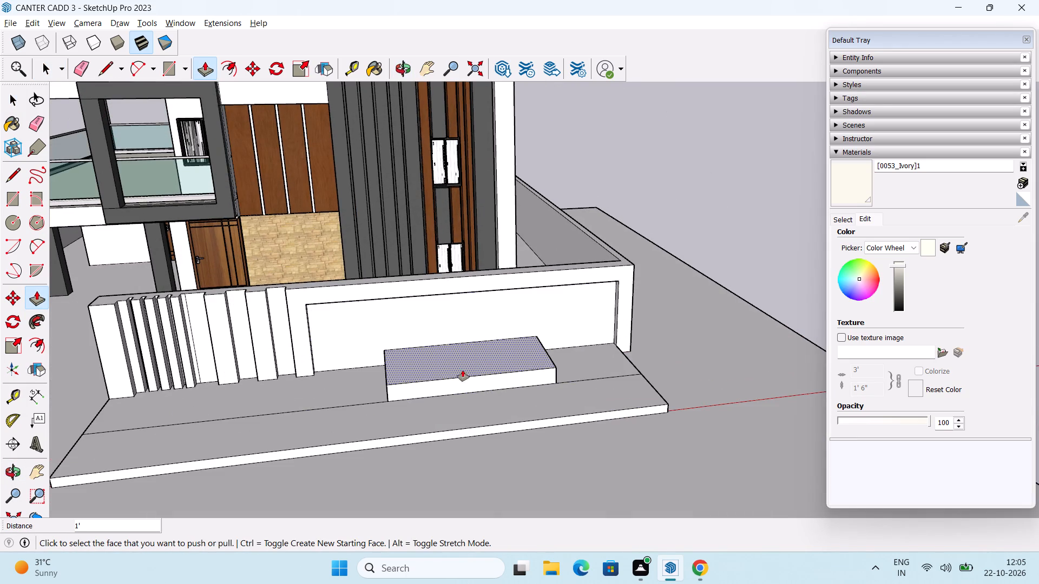
middle_drag(446, 383, 431, 427)
click(482, 384)
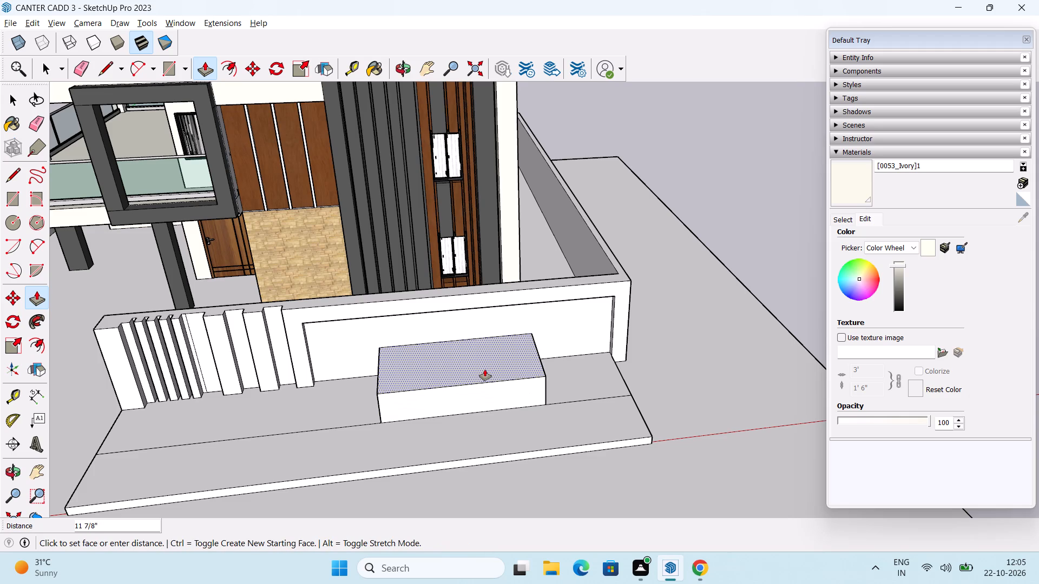
text(1')
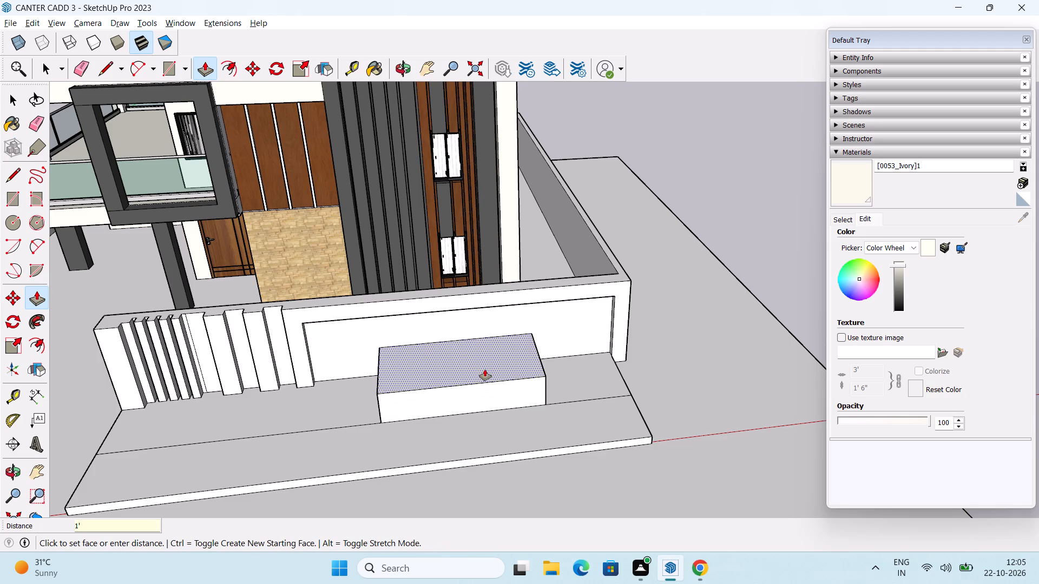
key(Return)
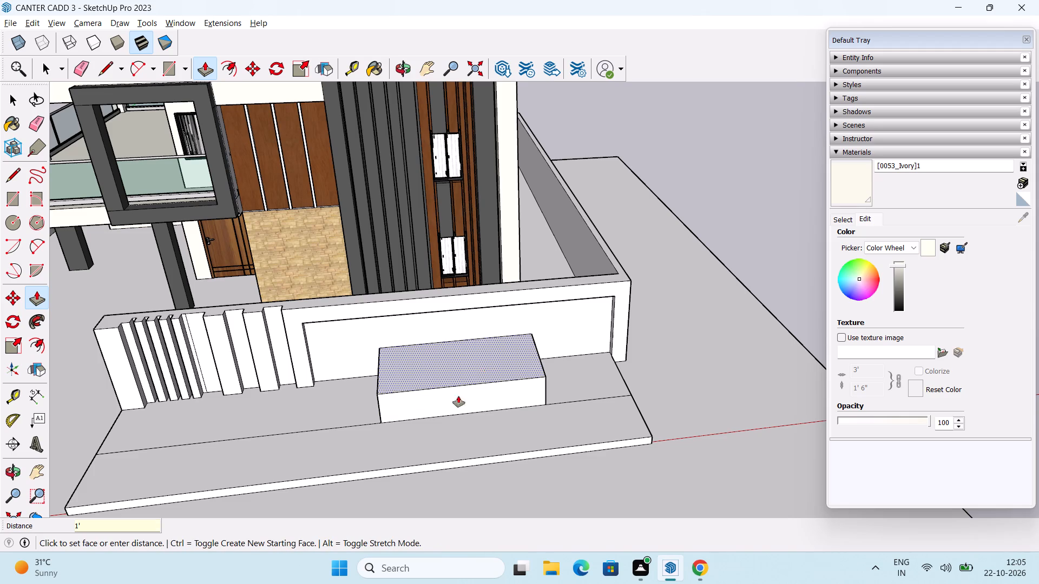
Push/Pull the block's gate-side end face outward 1' to lengthen it along the wall.
middle_drag(448, 406, 634, 379)
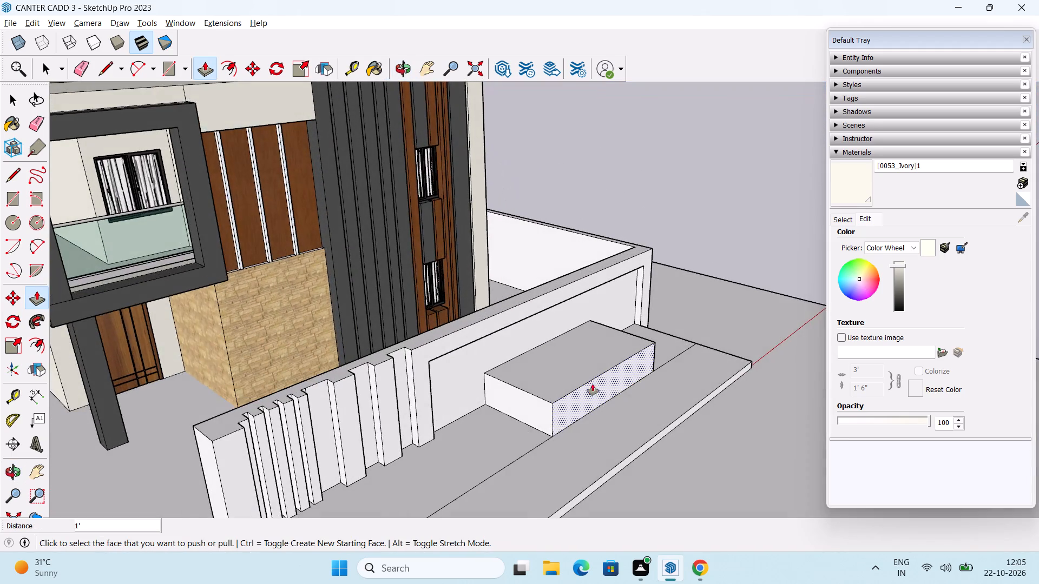
scroll(558, 397, up, 2)
click(543, 418)
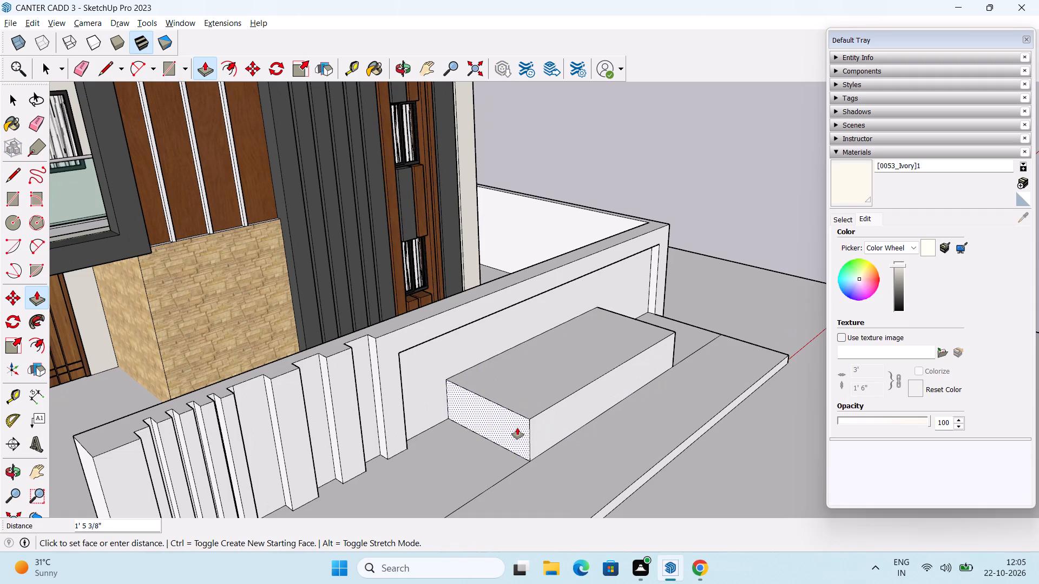
text(1')
key(Return)
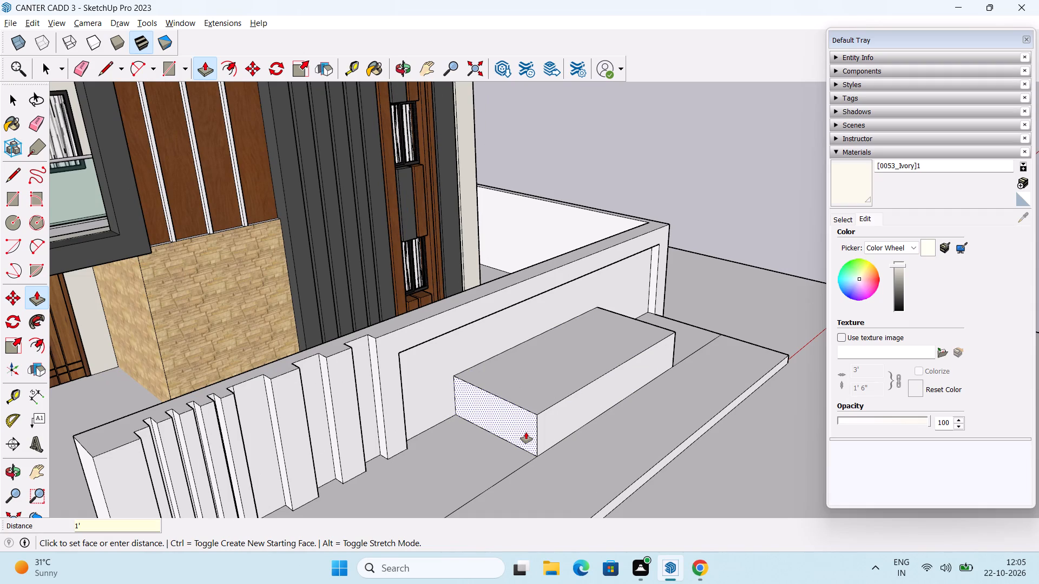
Push/Pull the block's top face down 6".
scroll(529, 434, down, 3)
middle_drag(521, 428, 357, 377)
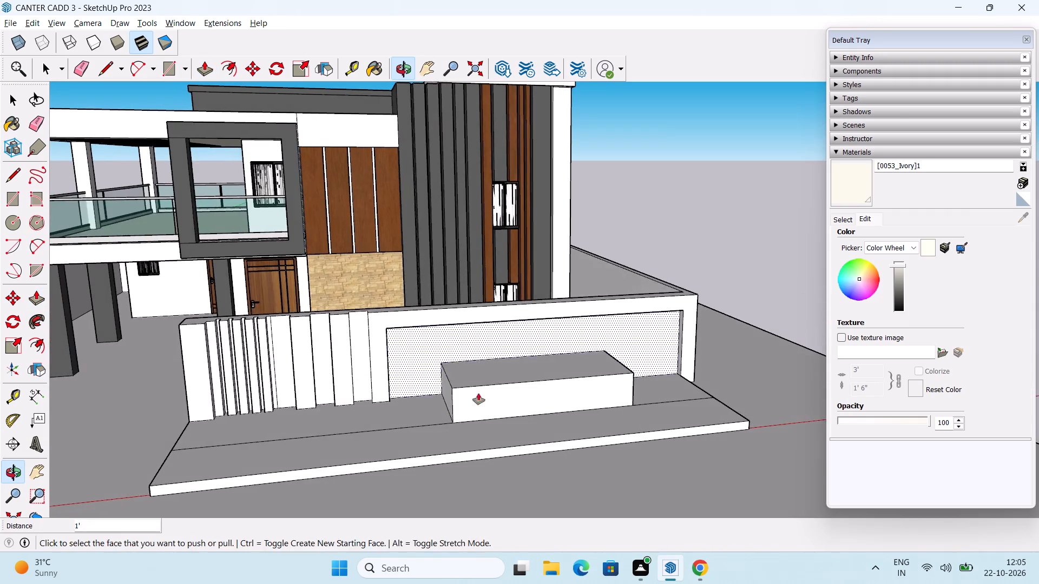
middle_drag(551, 400, 443, 389)
scroll(516, 403, up, 1)
middle_drag(479, 398, 488, 420)
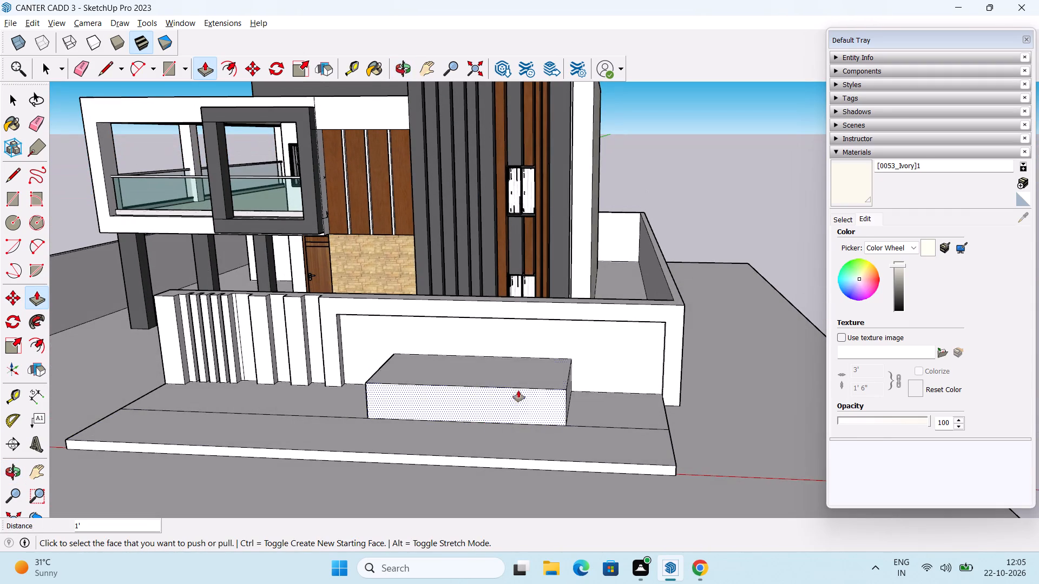
click(520, 368)
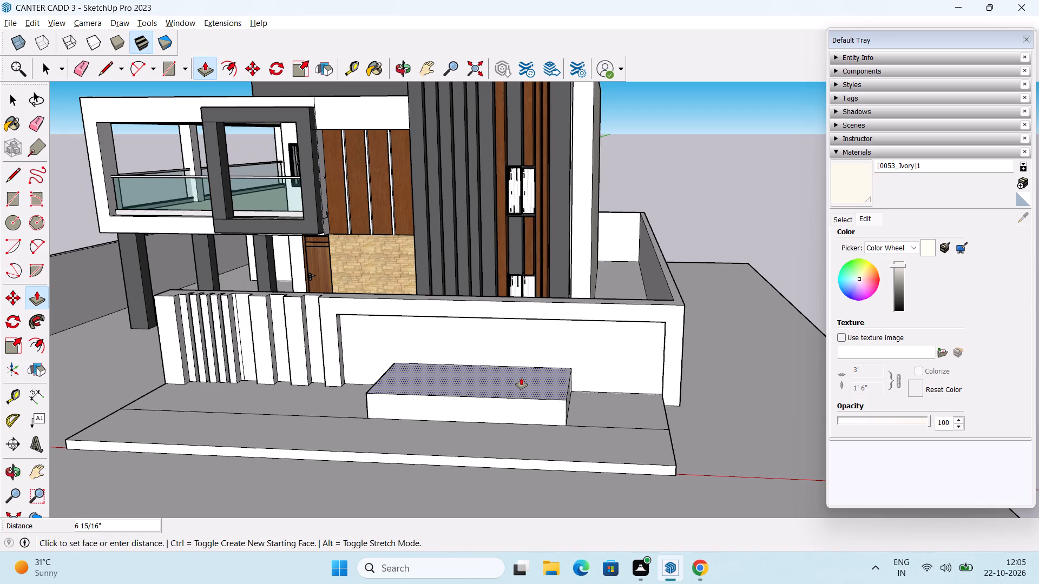
text(6")
key(Return)
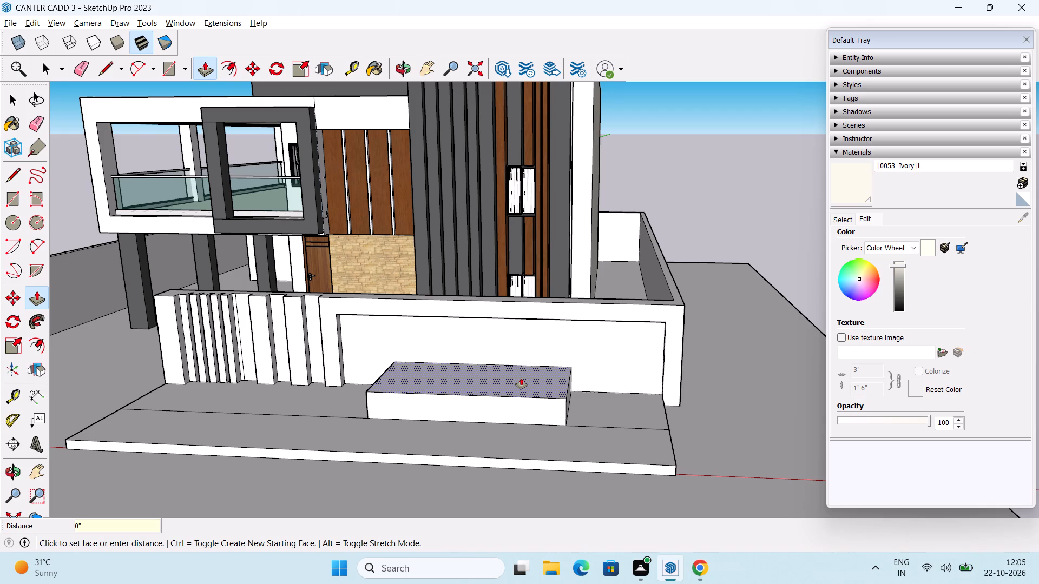
key(space)
Offset the outline of the block's top face 6" inward.
middle_drag(478, 363, 469, 461)
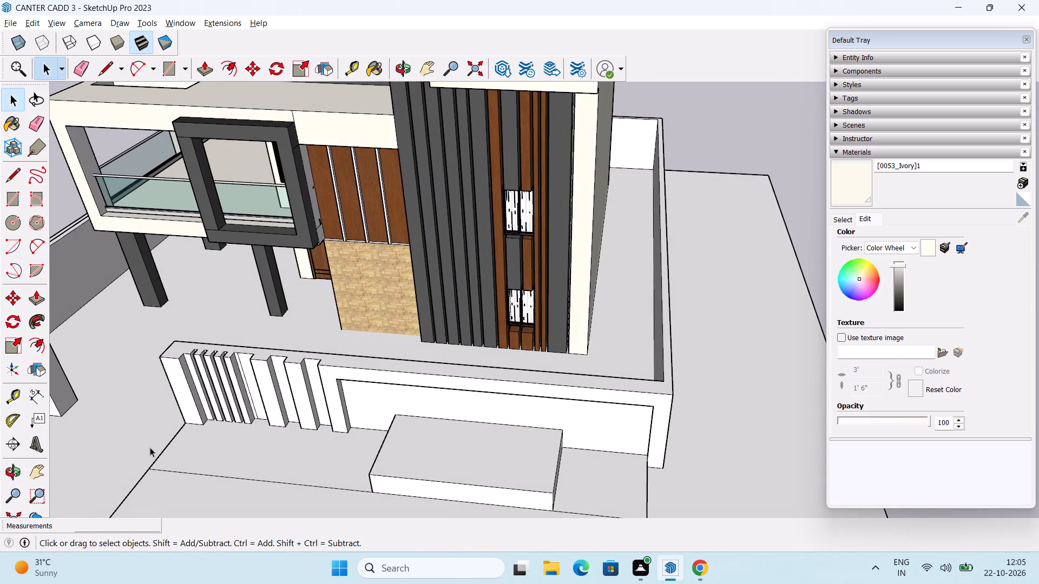
click(38, 348)
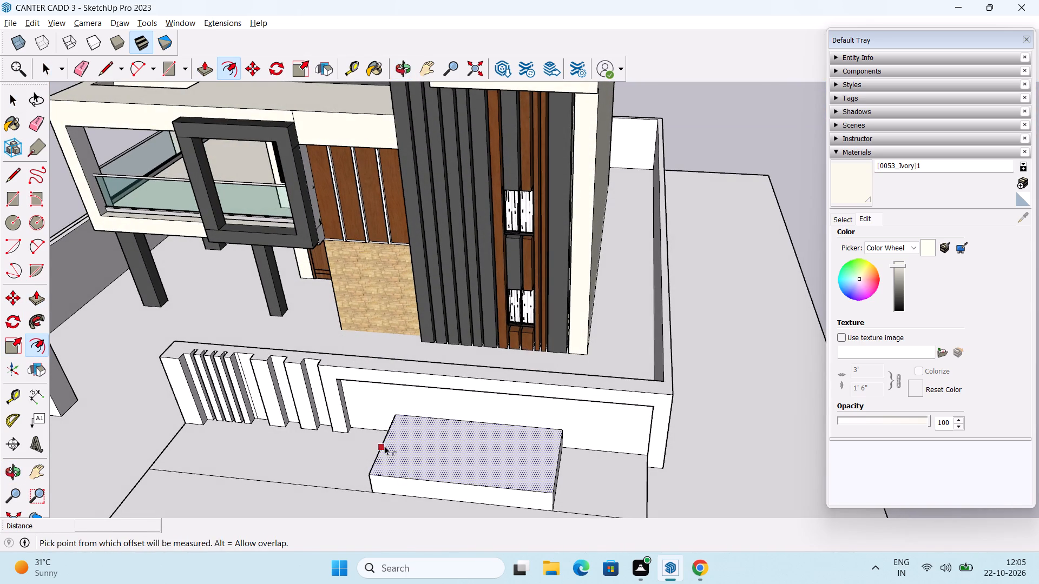
click(384, 444)
click(384, 447)
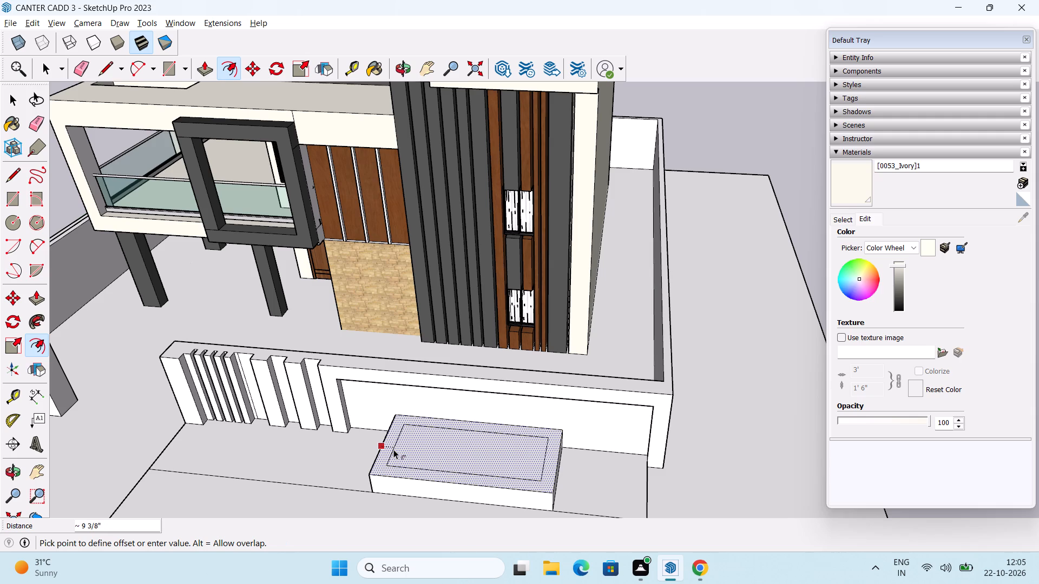
text(6")
key(Return)
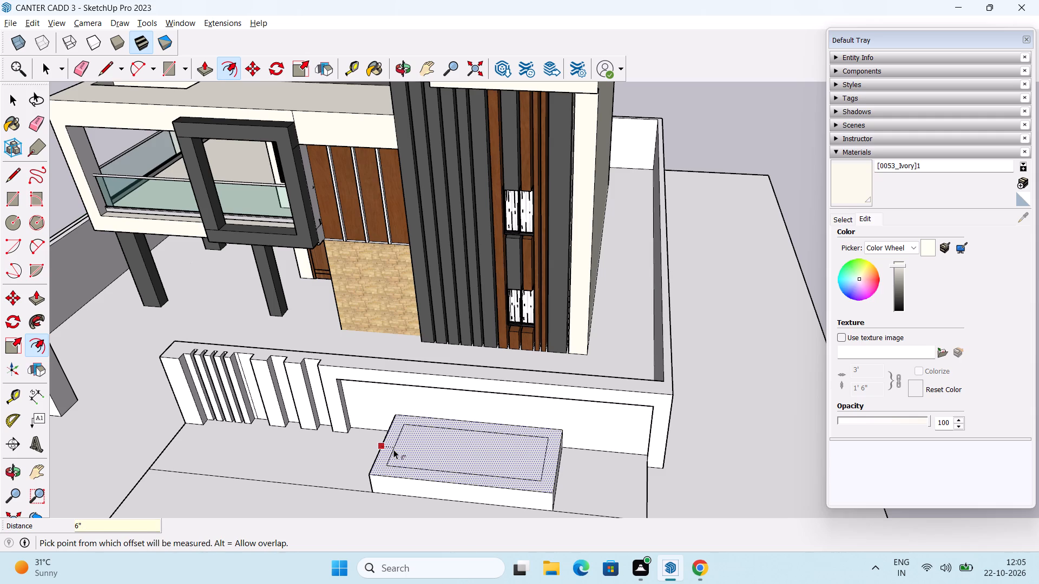
key(space)
Push/Pull the inner face of the block's top down 1' 6" to slab level, hollowing it into a planter box.
middle_drag(459, 500, 469, 524)
middle_drag(477, 512, 492, 464)
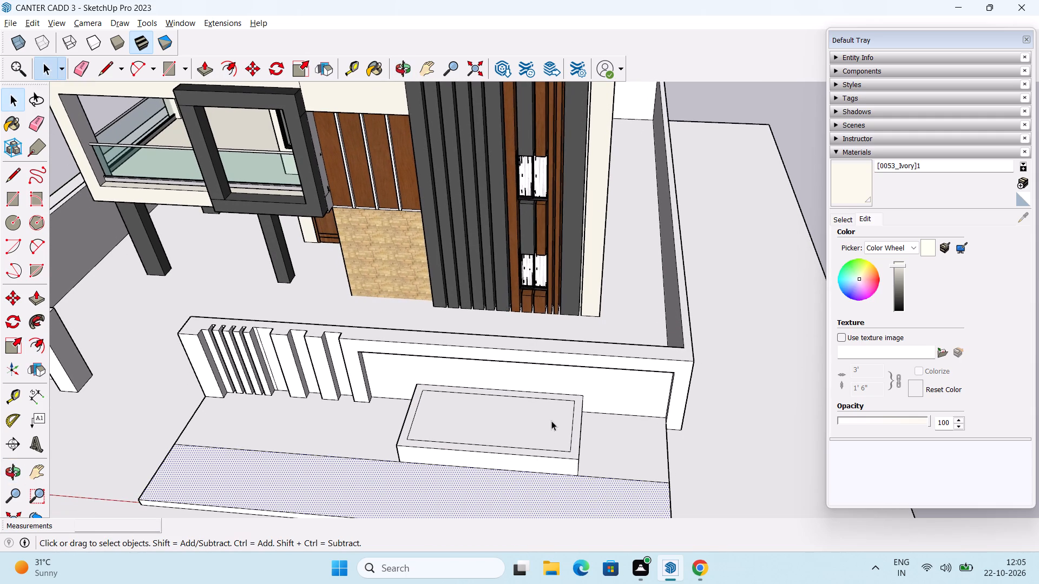
key(p)
key(space)
click(799, 138)
key(p)
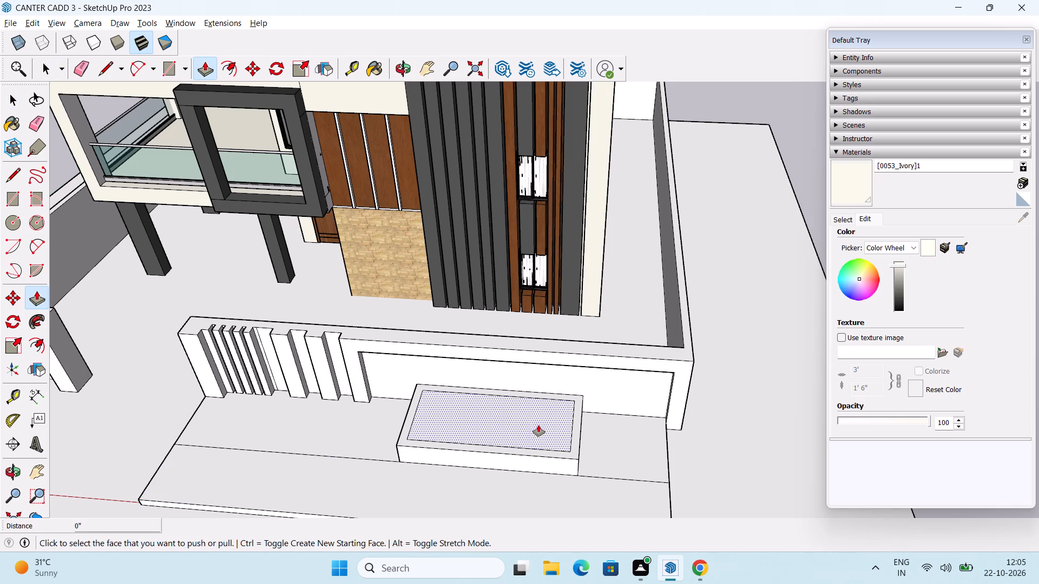
click(525, 418)
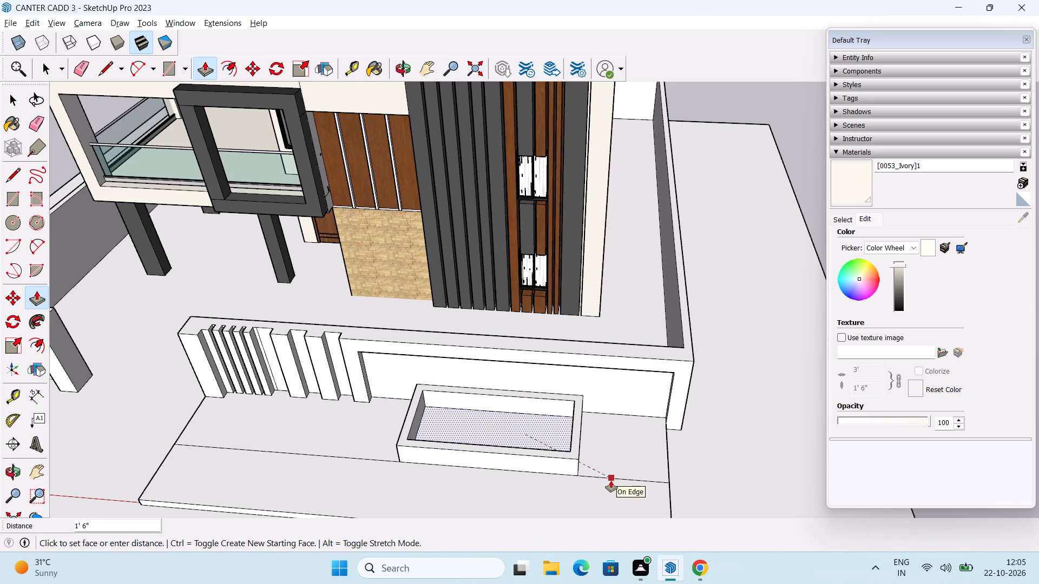
click(611, 481)
middle_drag(581, 482, 611, 346)
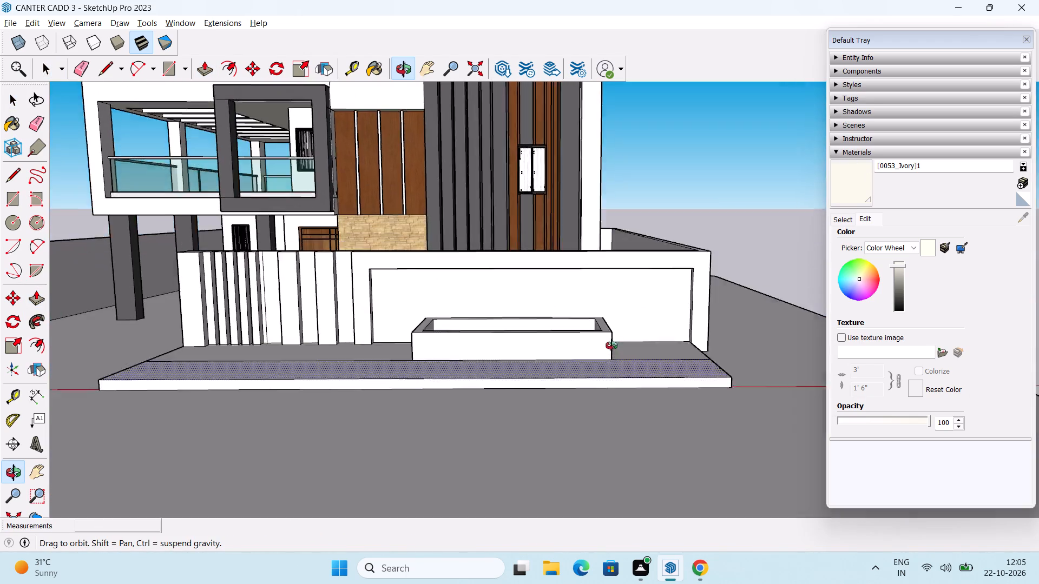
middle_drag(611, 346, 607, 402)
key(space)
Examine the planter box, front slab, boundary walls and whole house from several angles and distances.
scroll(553, 409, down, 2)
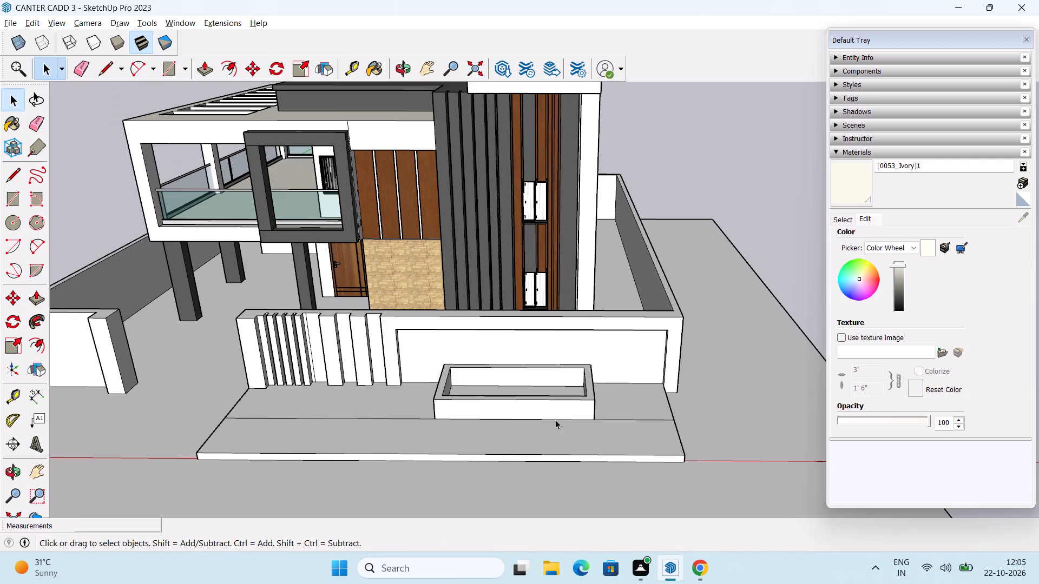
middle_click(622, 336)
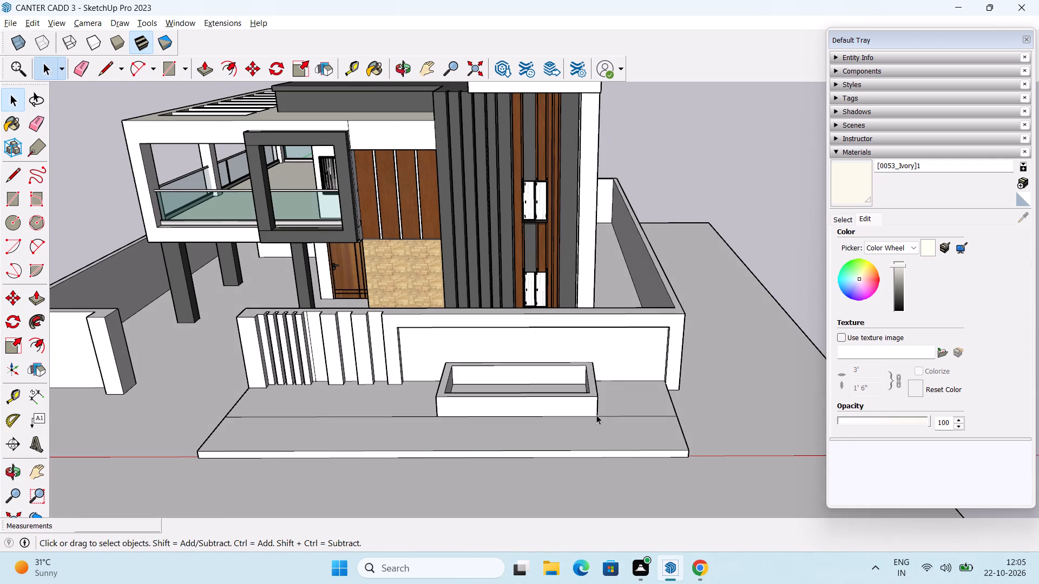
scroll(597, 415, down, 1)
shift+middle_drag(586, 428, 600, 404)
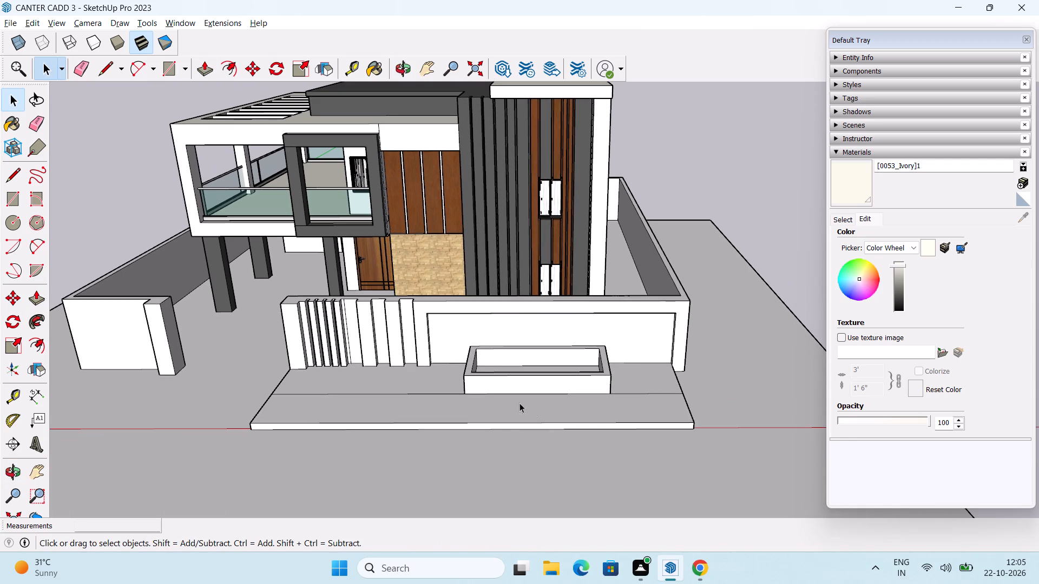
middle_drag(519, 402, 570, 471)
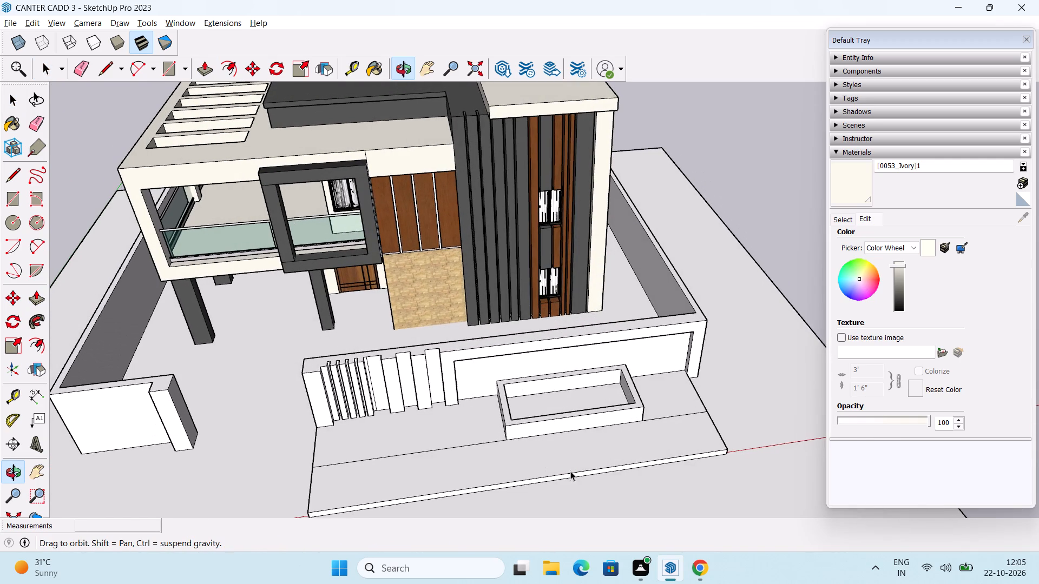
scroll(457, 432, up, 1)
scroll(494, 422, down, 4)
middle_drag(628, 433, 603, 428)
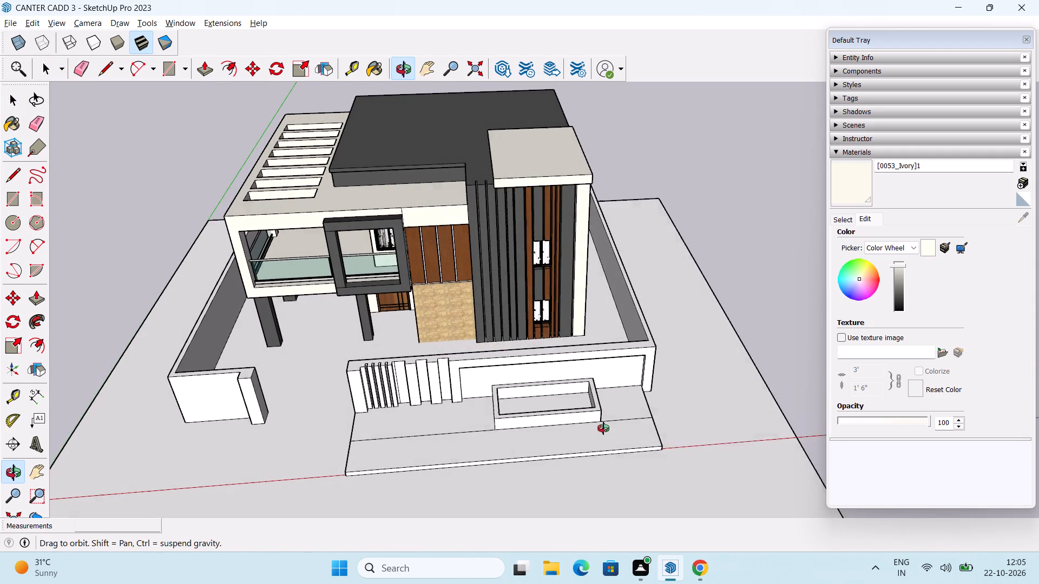
middle_drag(603, 428, 601, 430)
scroll(596, 413, down, 4)
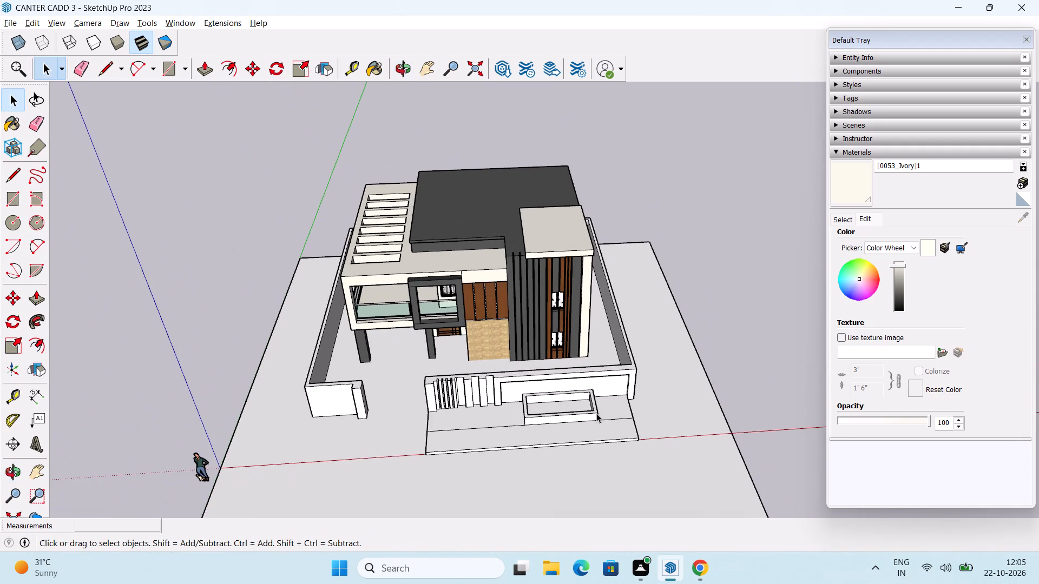
middle_drag(590, 415, 589, 425)
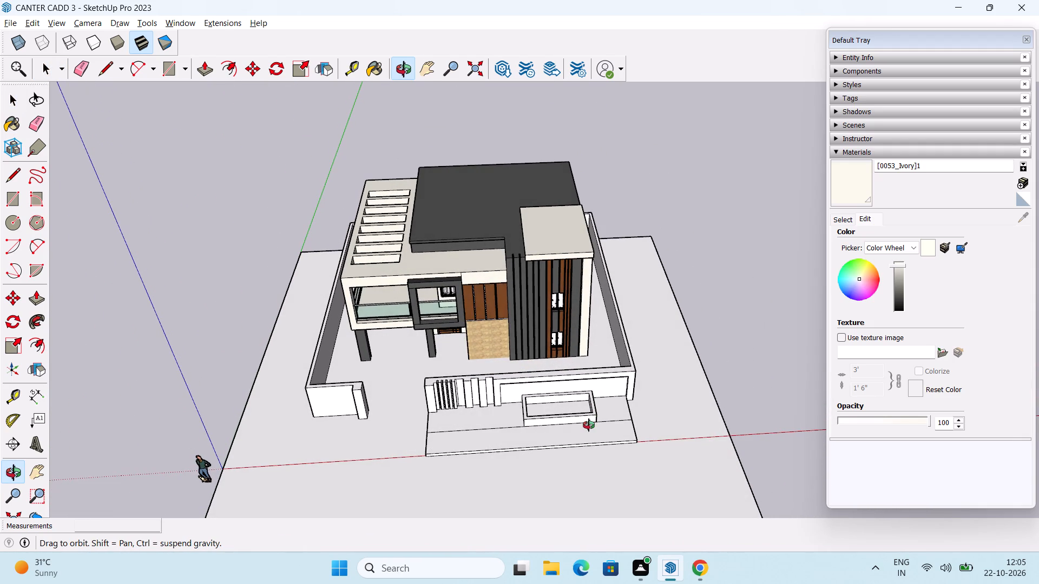
middle_drag(589, 425, 608, 420)
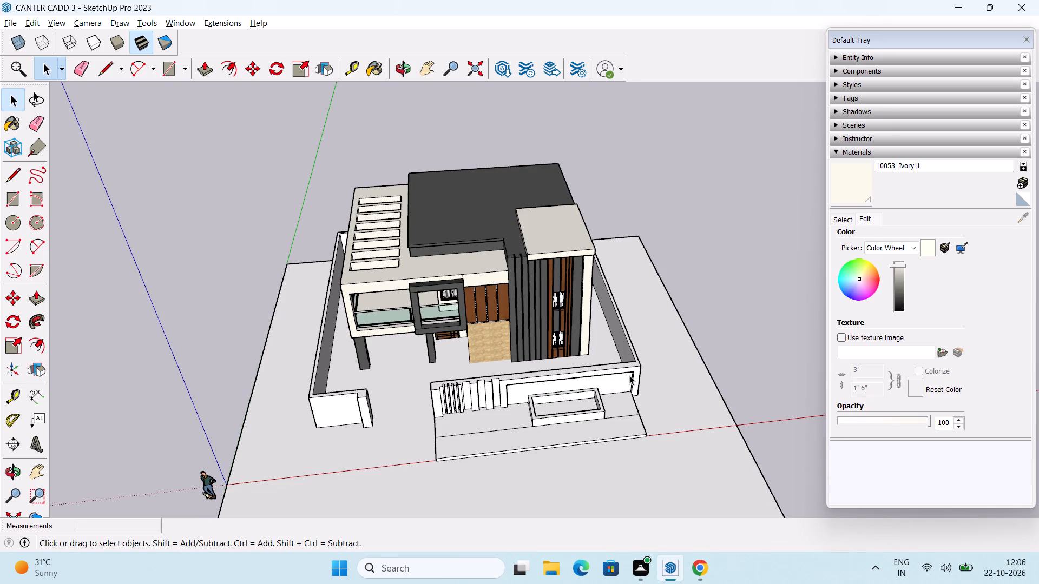
scroll(645, 379, down, 2)
shift+middle_drag(491, 423, 540, 328)
middle_drag(556, 336, 570, 311)
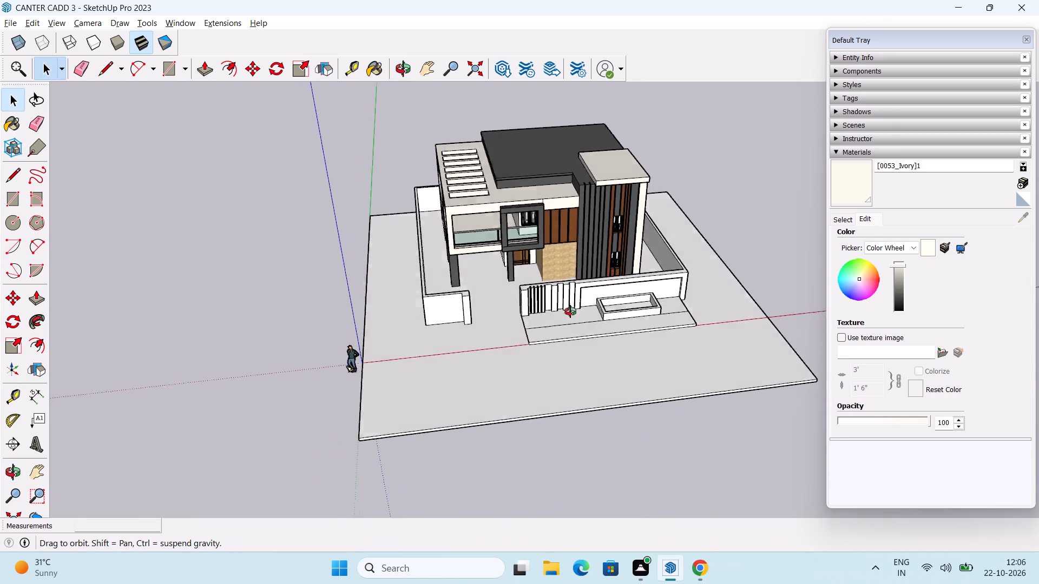
middle_drag(570, 311, 500, 233)
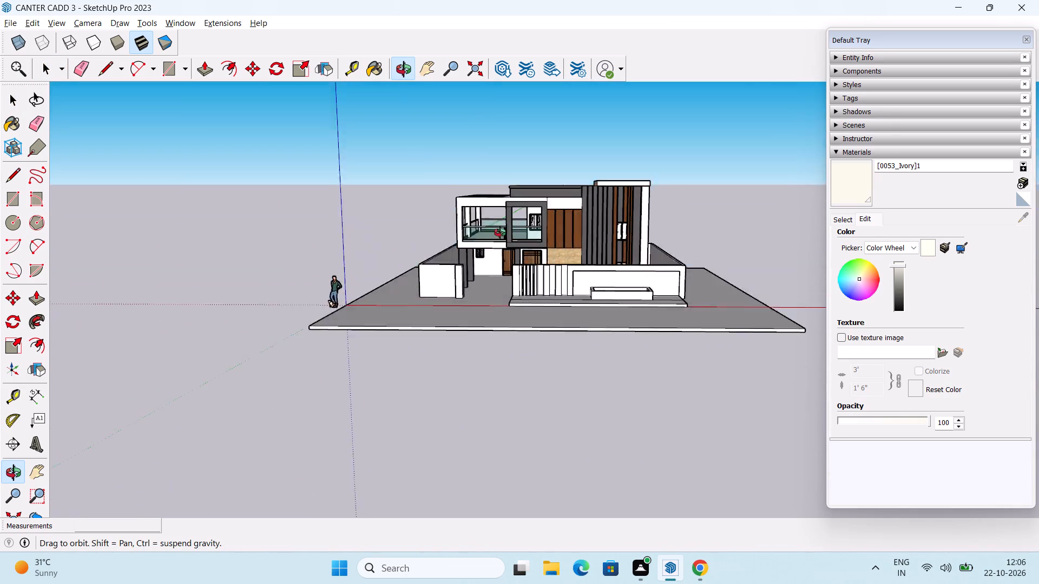
middle_drag(500, 233, 492, 347)
scroll(445, 304, up, 3)
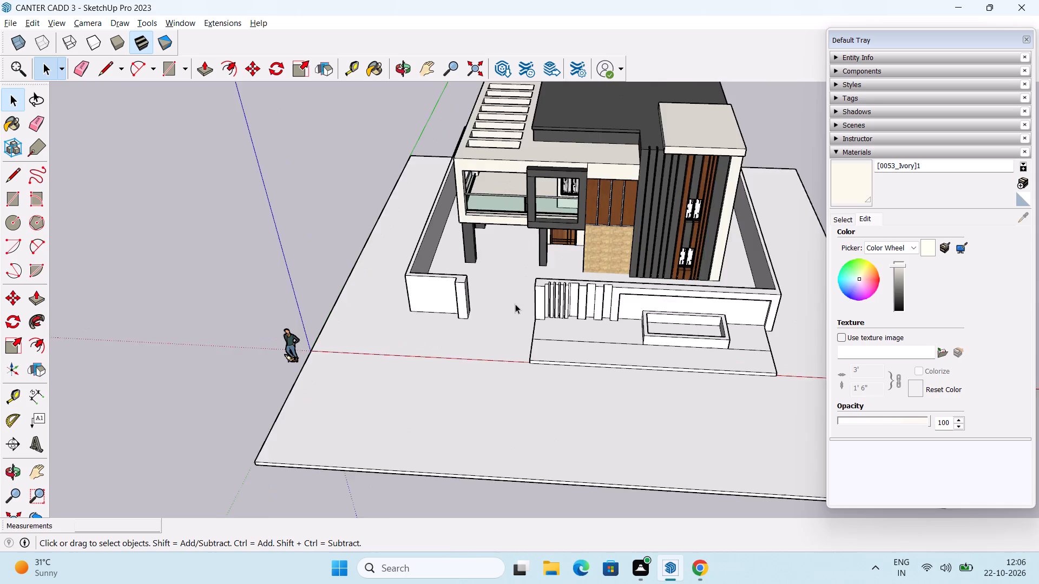
scroll(515, 304, down, 2)
shift+middle_drag(541, 304, 502, 387)
scroll(502, 381, down, 1)
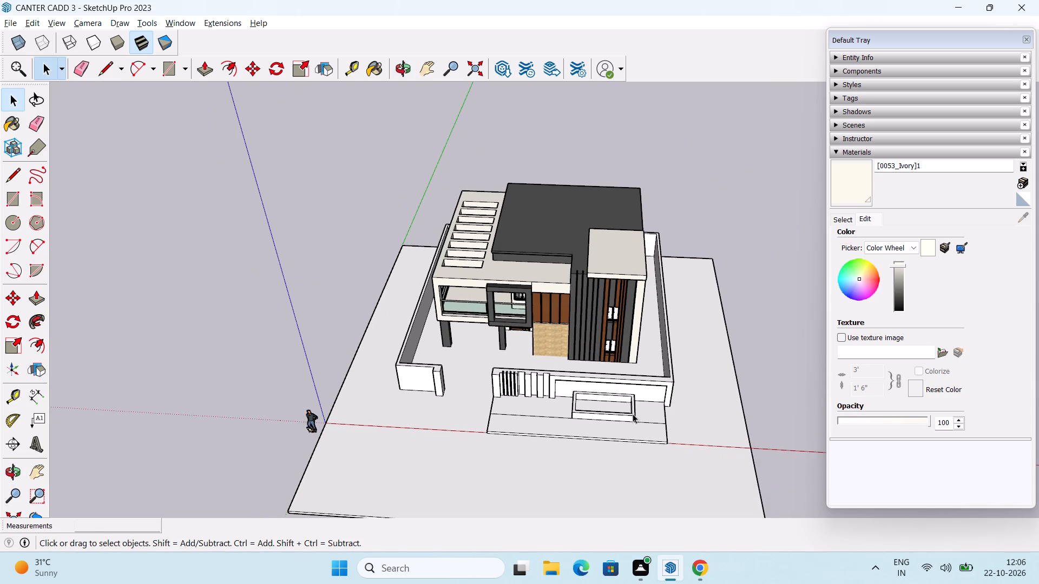
middle_drag(633, 414, 562, 388)
middle_drag(549, 412, 557, 386)
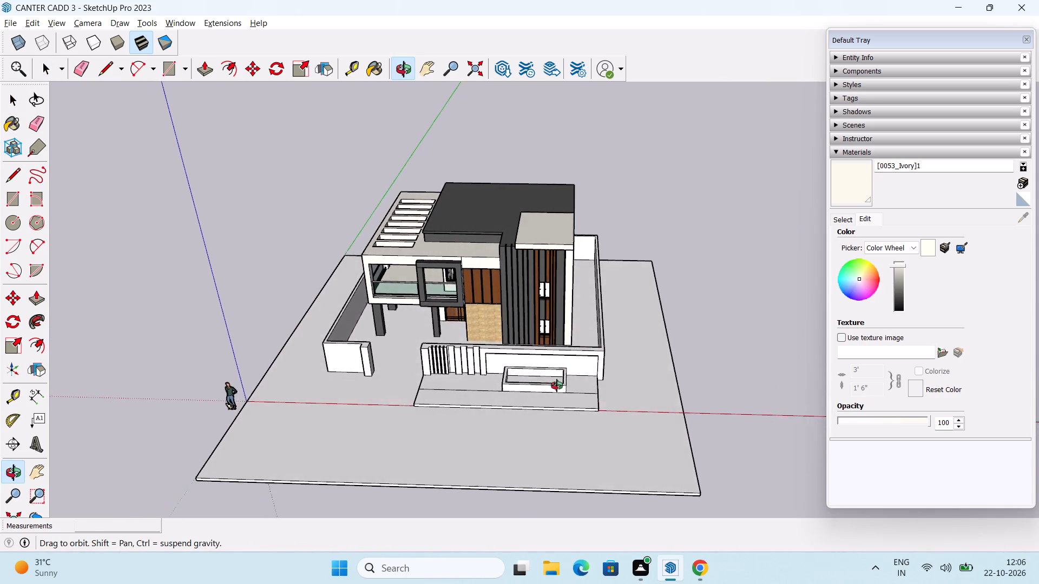
middle_drag(557, 386, 633, 442)
scroll(400, 389, up, 5)
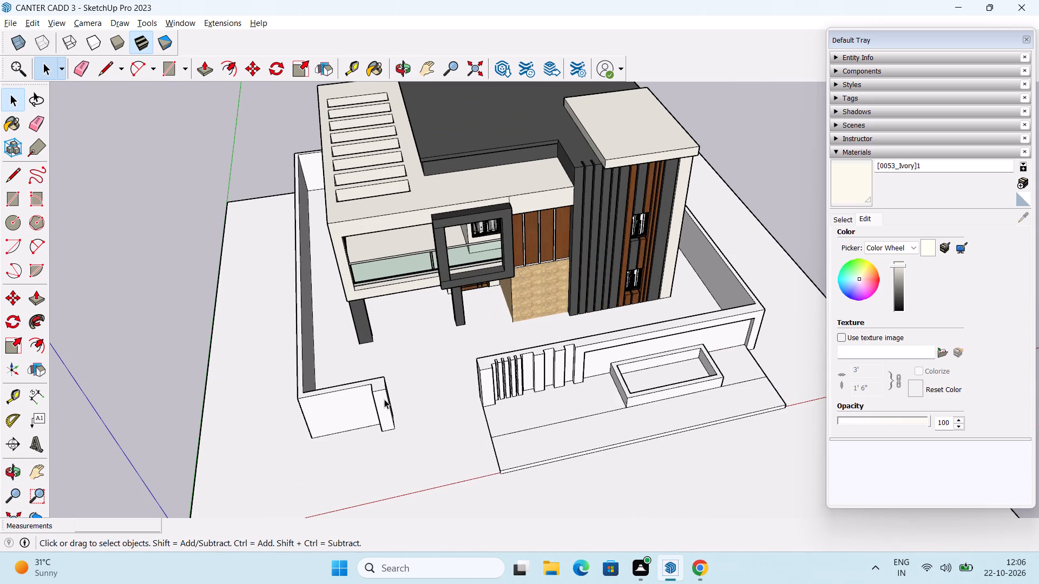
Examine the walled house, front slab and planter box from the front and from a front corner.
scroll(384, 399, down, 5)
middle_drag(591, 424, 543, 352)
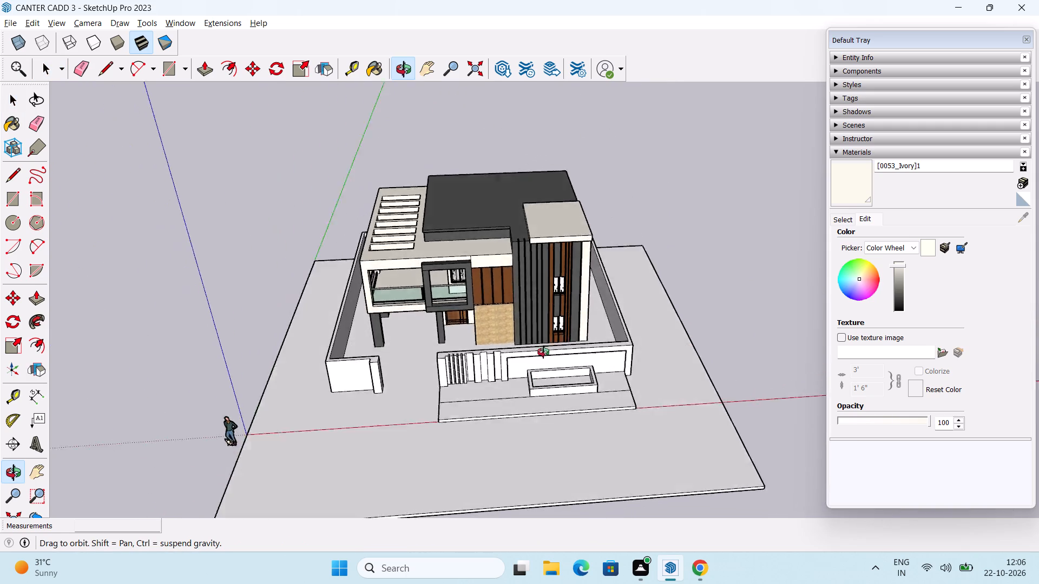
middle_drag(543, 352, 363, 381)
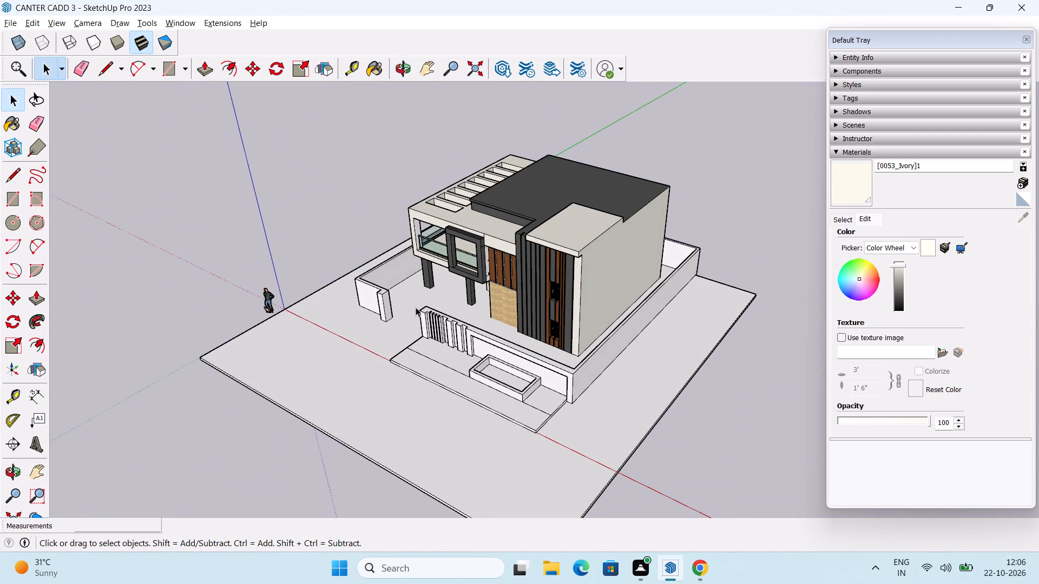
scroll(502, 290, up, 2)
scroll(423, 336, up, 3)
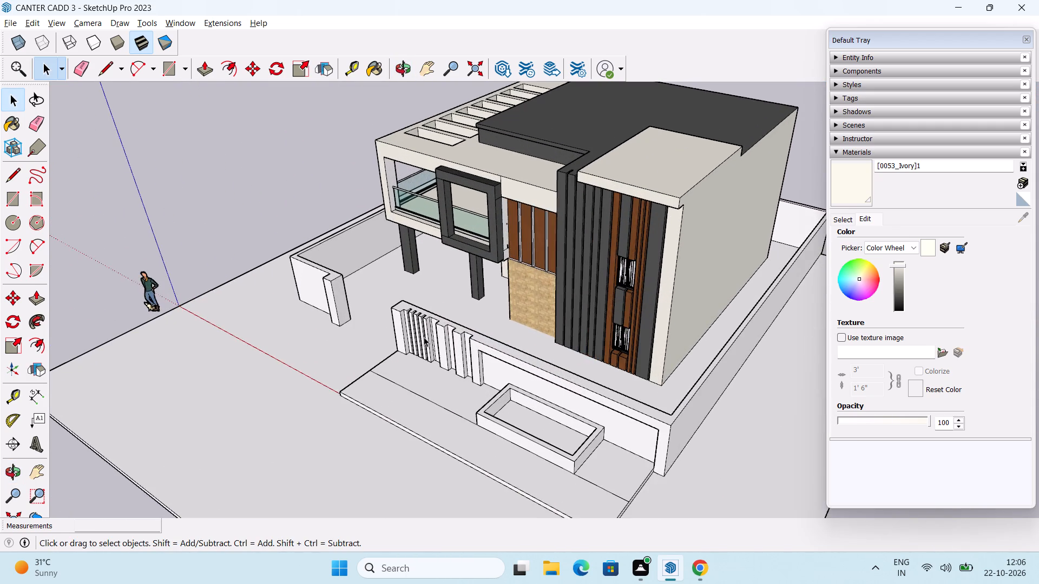
middle_drag(424, 337, 488, 382)
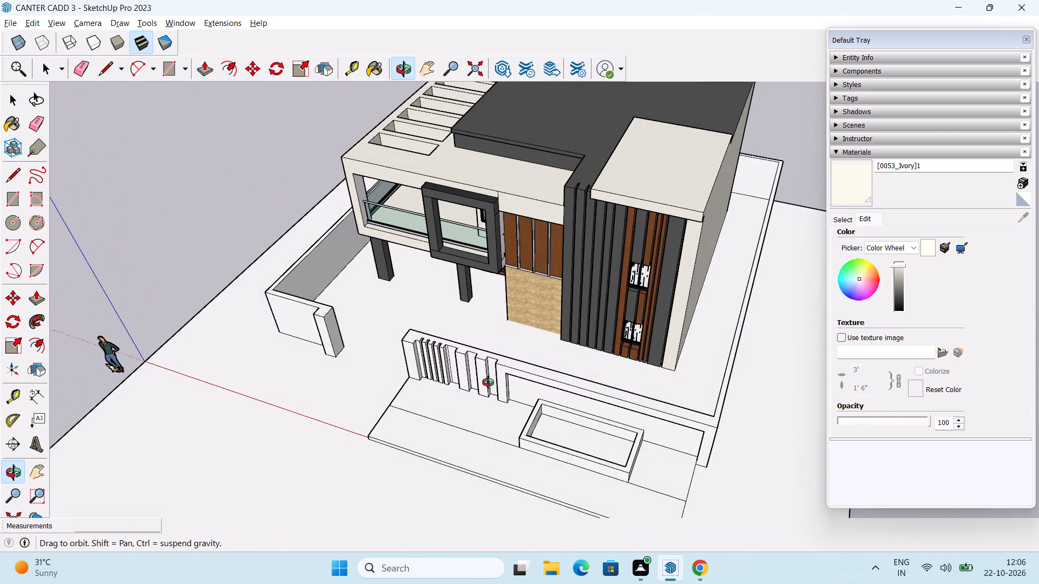
middle_drag(488, 382, 597, 391)
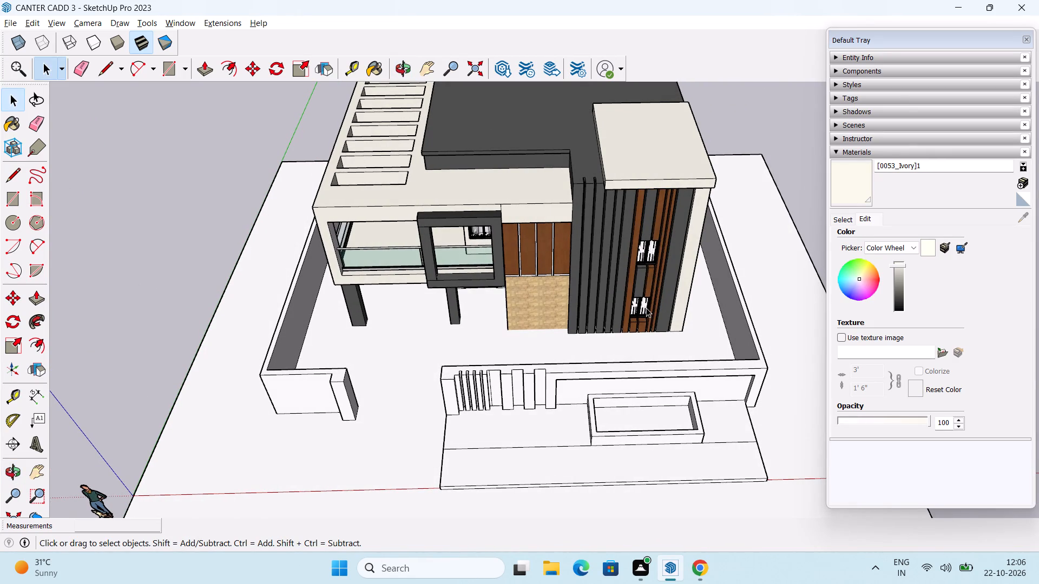
scroll(670, 389, down, 2)
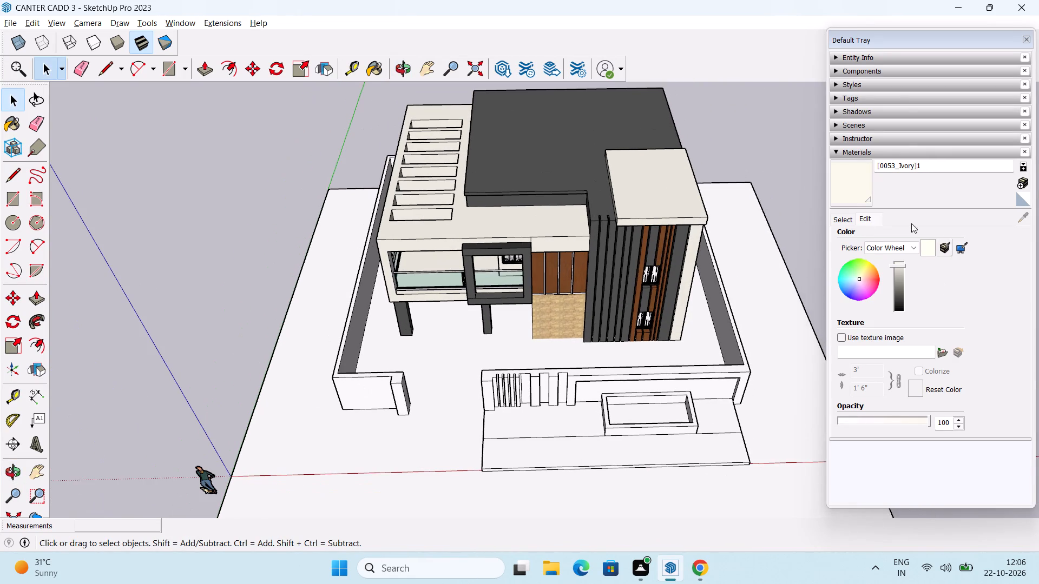
Paint the planter box's front face, one outer end, rim, floor and one inner end with the ivory material [0053_Ivory]1.
click(857, 187)
middle_drag(744, 403, 640, 343)
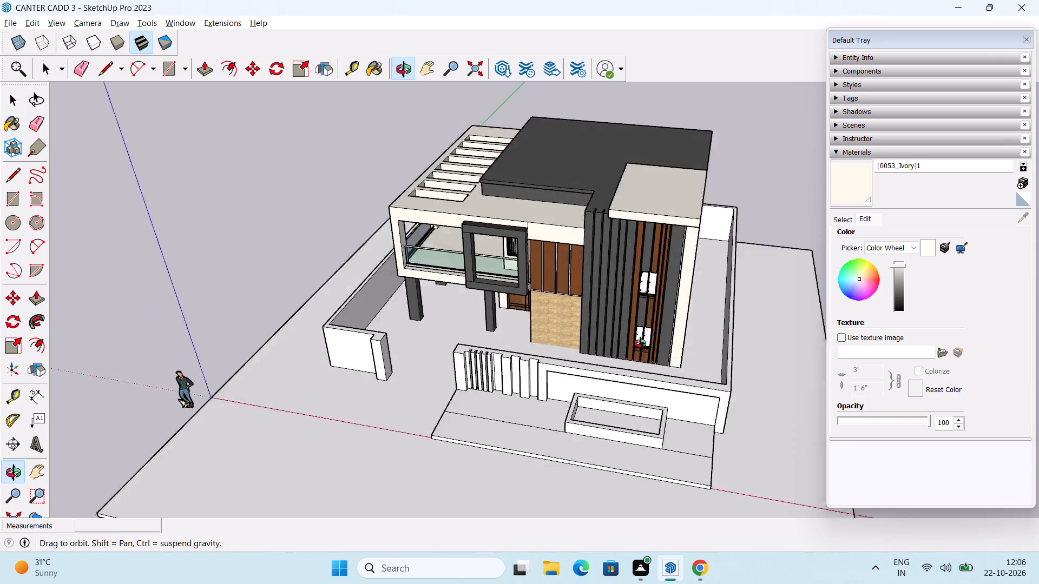
middle_drag(640, 343, 553, 370)
scroll(534, 463, up, 9)
click(556, 459)
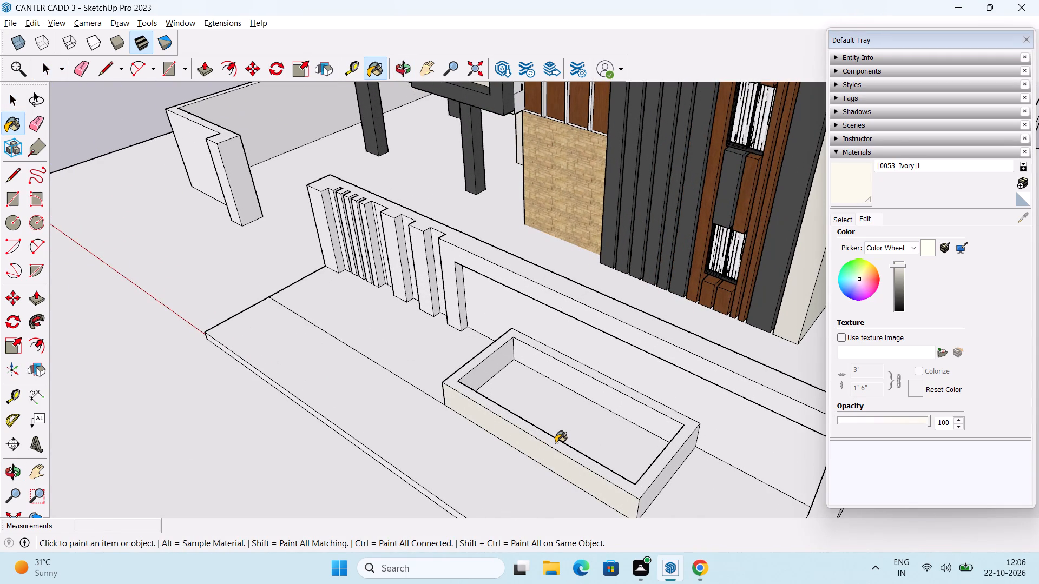
click(561, 446)
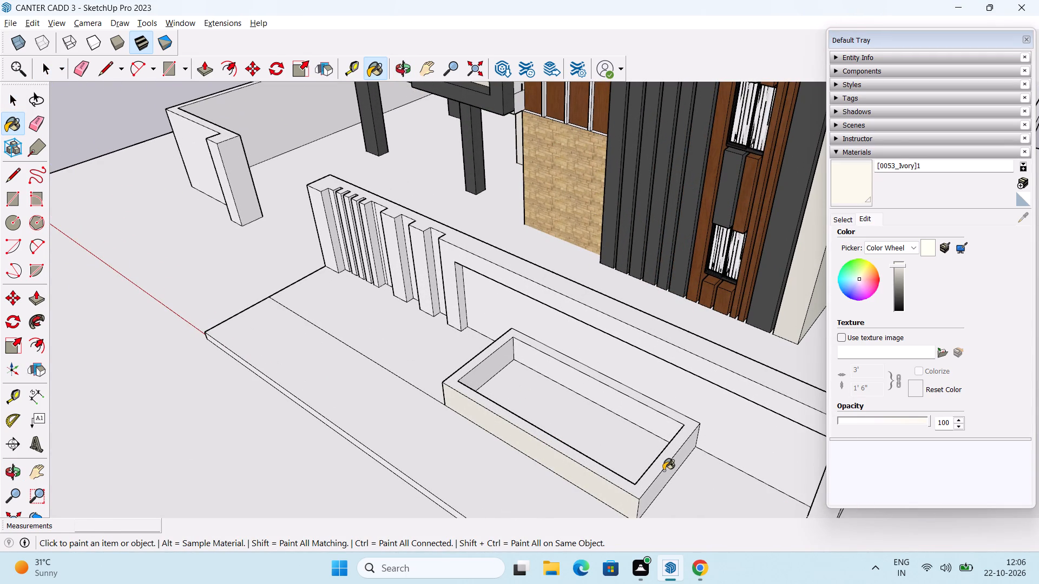
click(666, 475)
click(667, 430)
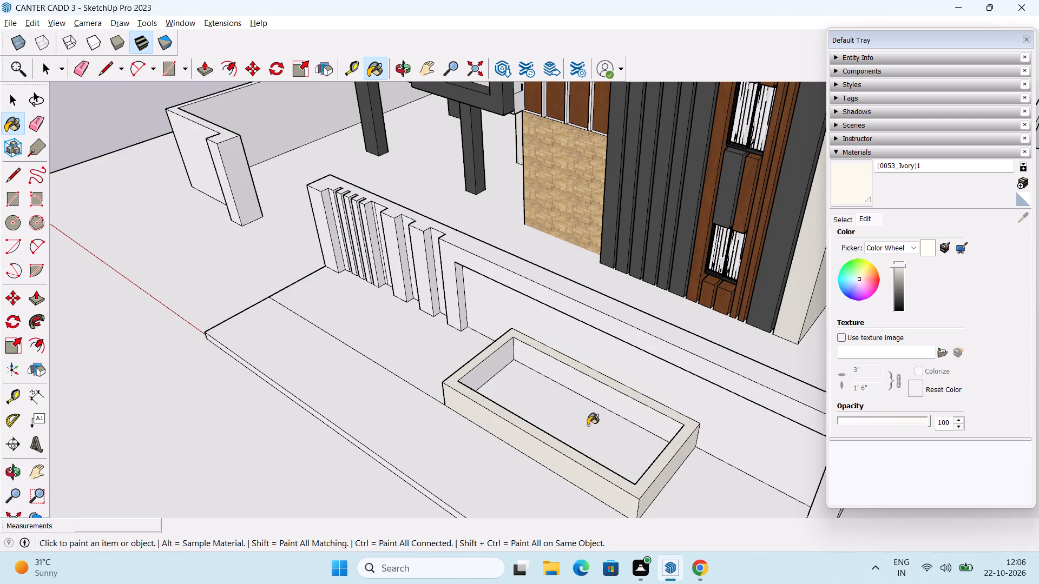
click(588, 425)
click(497, 361)
Paint the planter box's remaining outer end, opposite inner end and inner front face with [0053_Ivory]1.
middle_drag(481, 421, 728, 433)
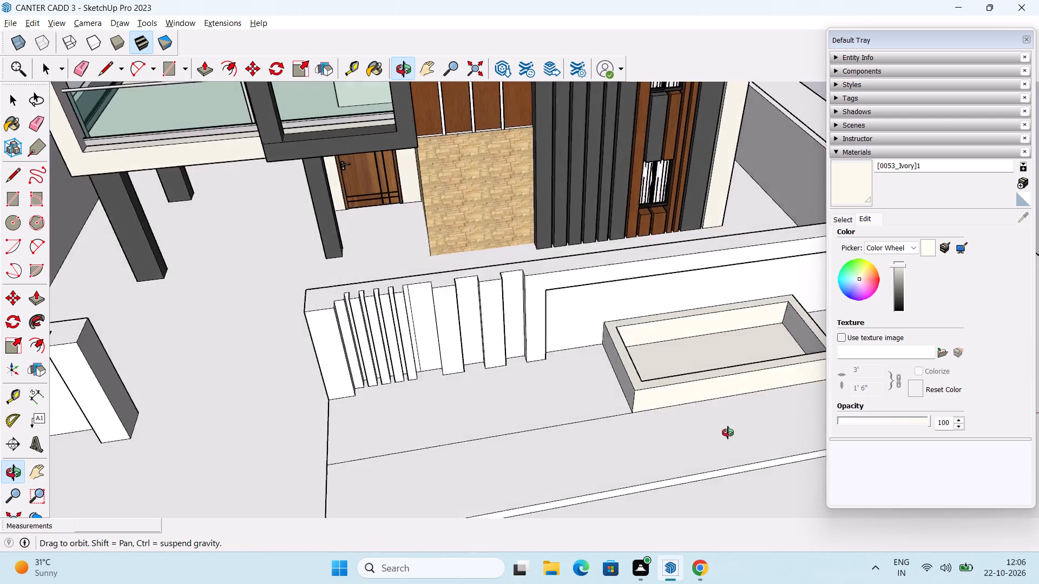
middle_drag(728, 433, 793, 458)
click(660, 381)
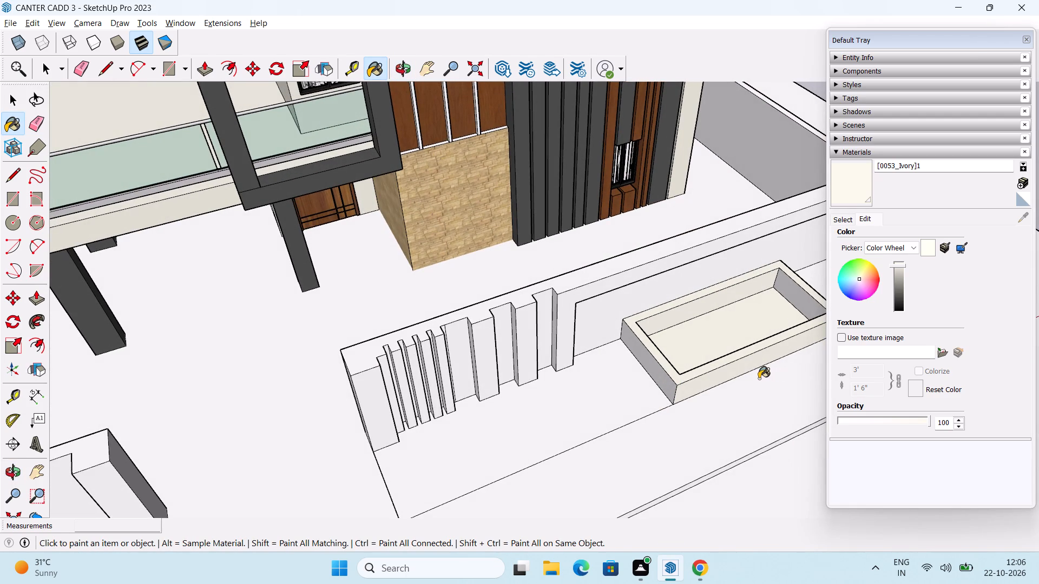
middle_drag(759, 379, 646, 410)
click(705, 329)
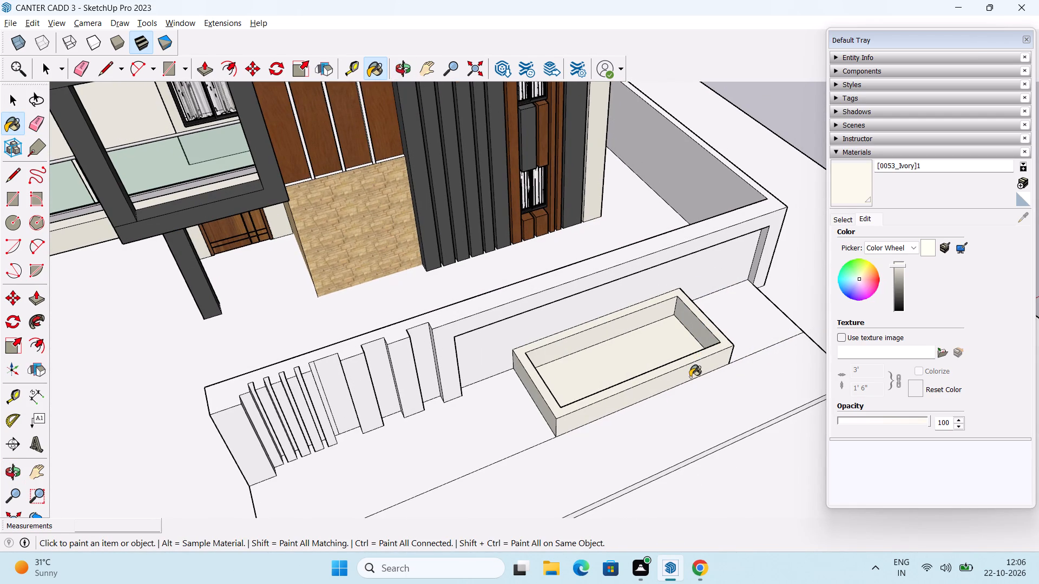
middle_drag(690, 377, 866, 490)
middle_drag(699, 380, 885, 371)
middle_drag(620, 273, 663, 261)
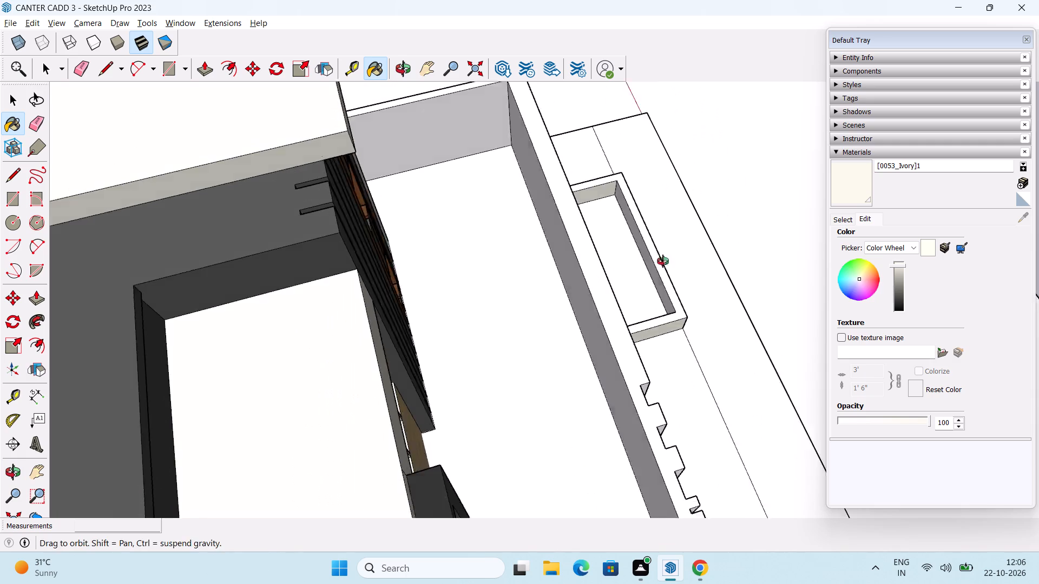
middle_drag(663, 261, 679, 258)
scroll(649, 257, up, 5)
click(650, 284)
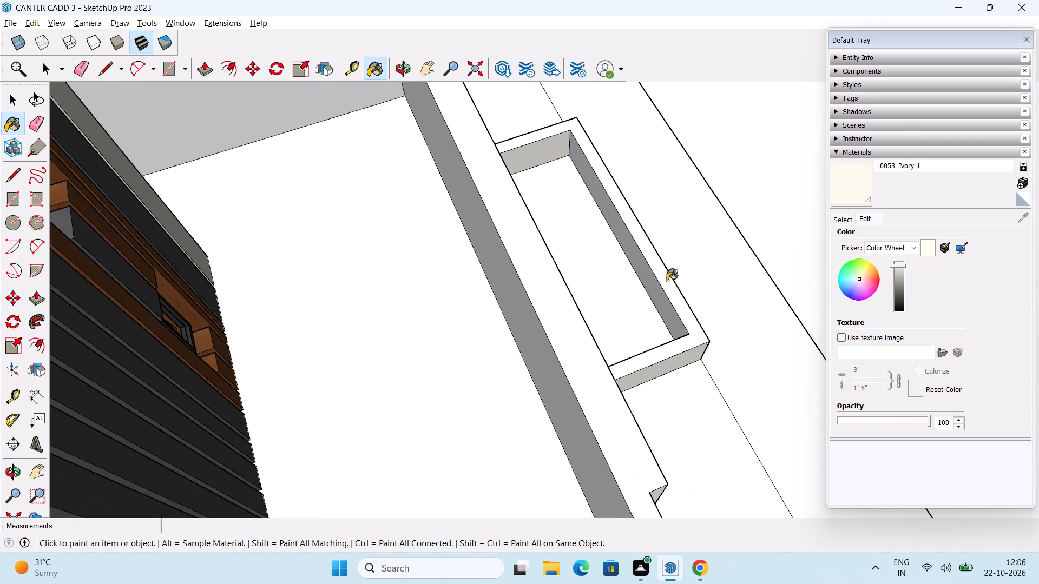
Paint the recessed strips between and beside the wide slats of the front boundary wall with [0053_Ivory]1.
scroll(639, 463, down, 9)
middle_drag(715, 448, 367, 271)
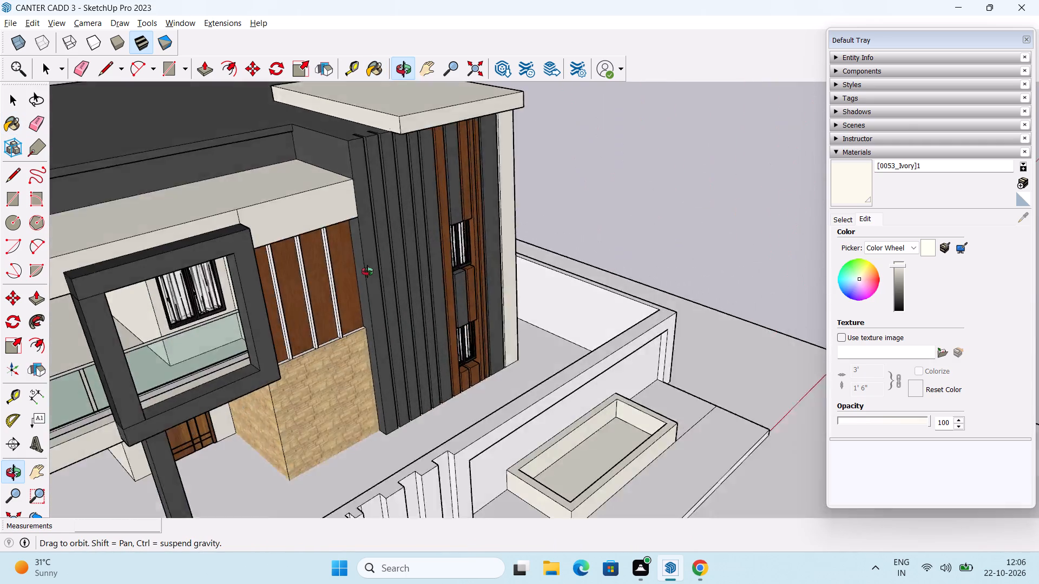
middle_drag(367, 271, 368, 260)
scroll(574, 309, down, 2)
middle_drag(623, 435, 296, 466)
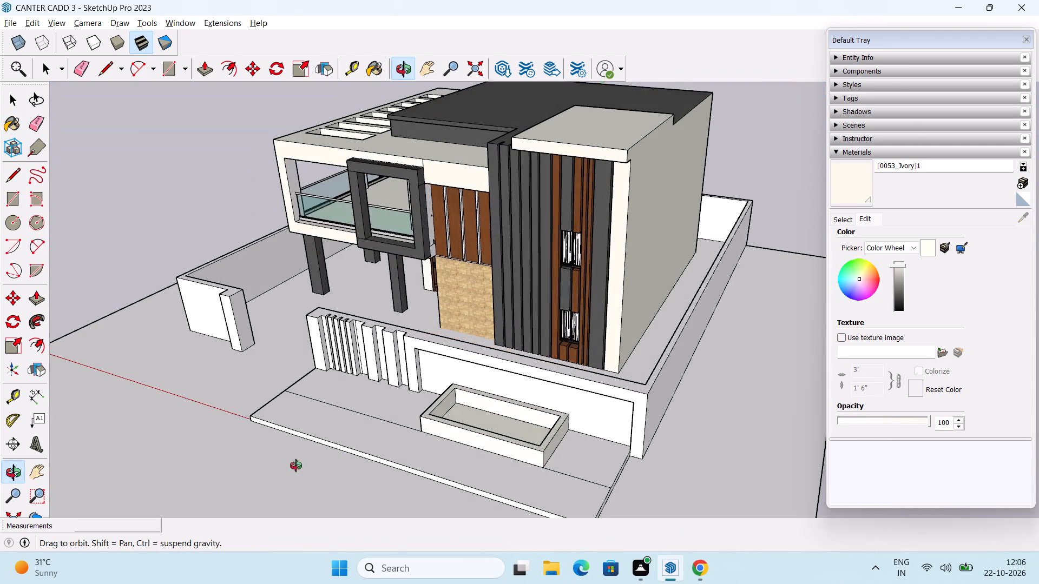
middle_drag(296, 466, 298, 459)
scroll(416, 394, up, 2)
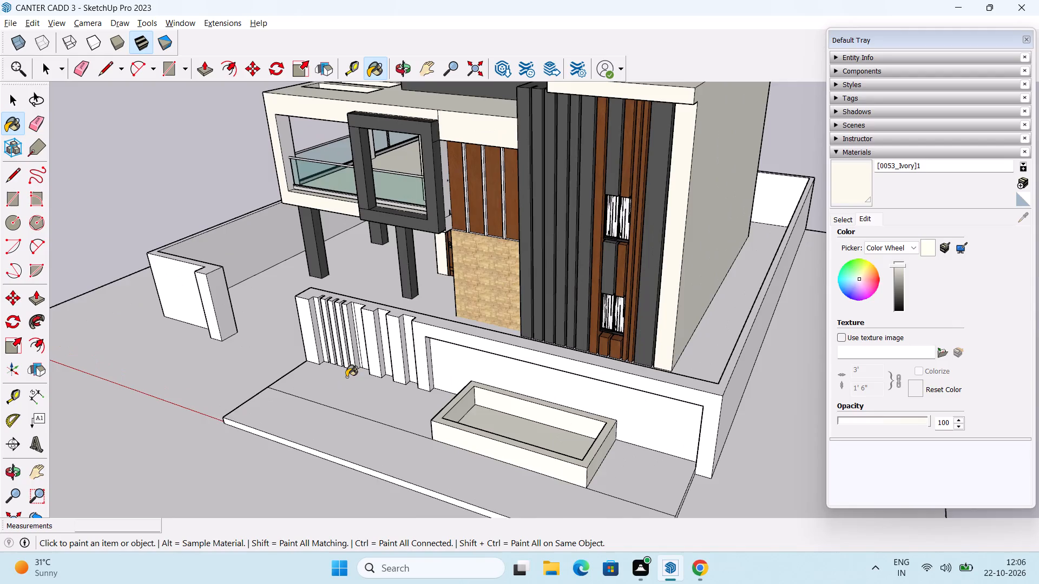
scroll(385, 367, up, 7)
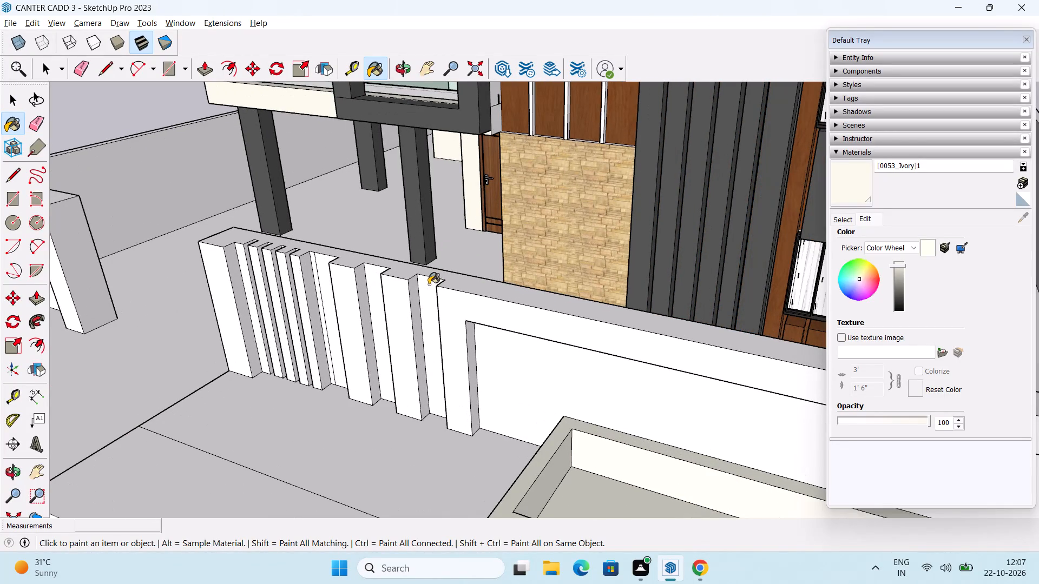
click(430, 284)
click(373, 281)
middle_drag(315, 282, 352, 290)
click(337, 282)
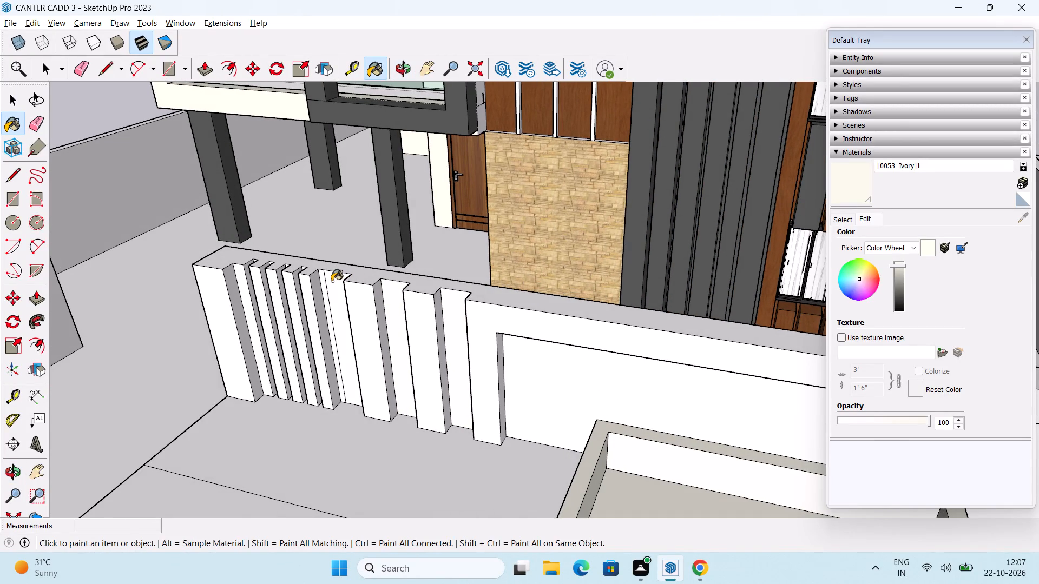
scroll(332, 281, up, 5)
click(316, 277)
click(338, 277)
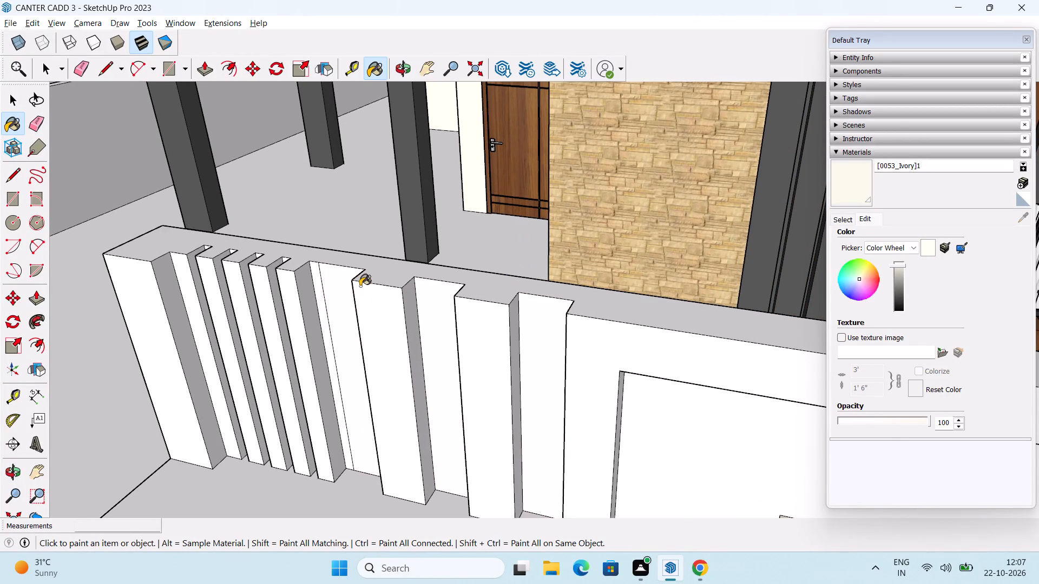
Paint the short front wall left of the entrance, its end pier and the wall top with [0053_Ivory]1.
scroll(402, 330, down, 10)
middle_drag(483, 330, 511, 401)
scroll(491, 347, down, 1)
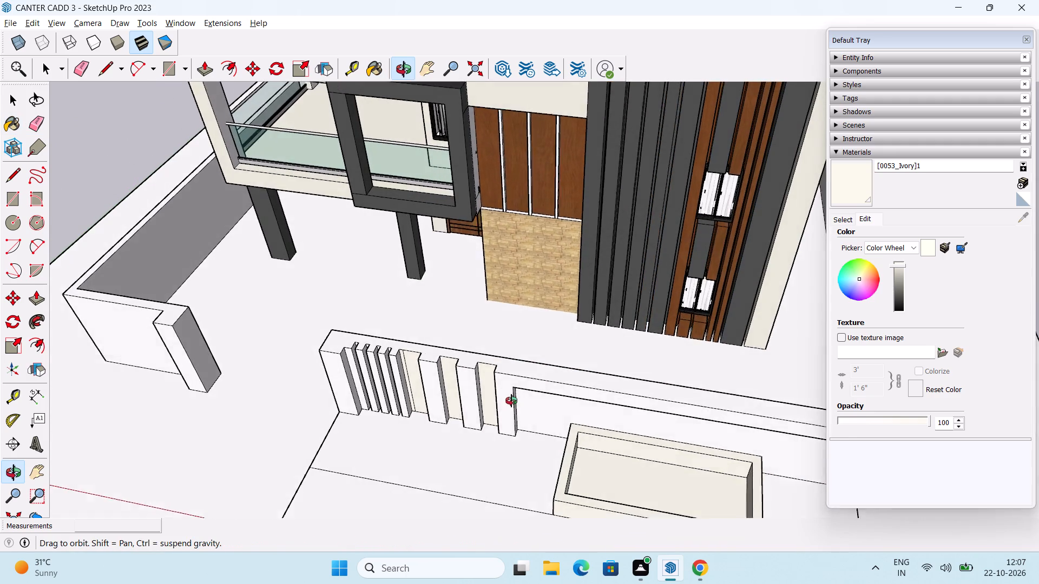
middle_drag(511, 401, 527, 377)
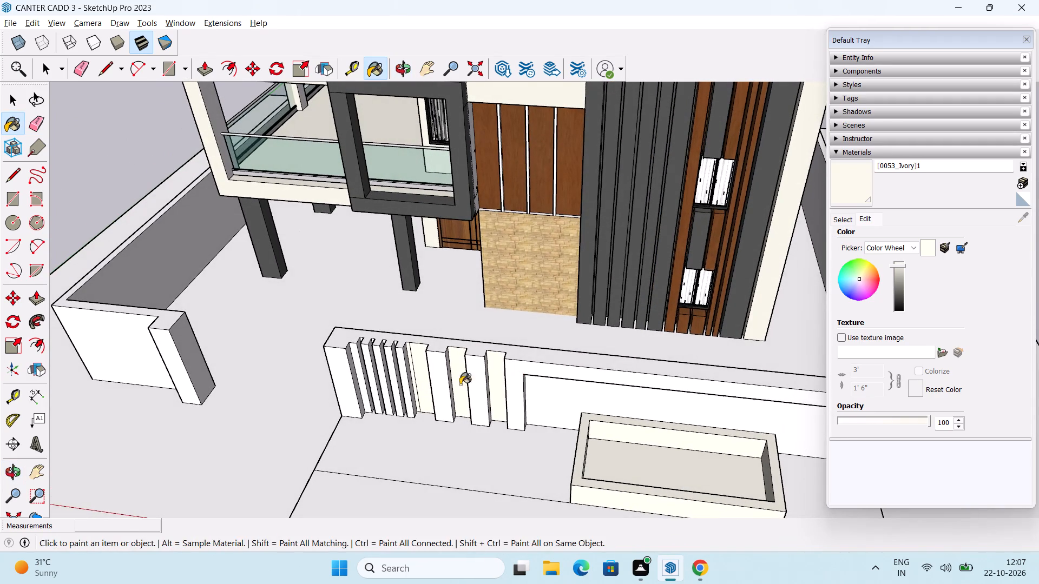
shift+middle_drag(357, 393, 606, 356)
click(354, 303)
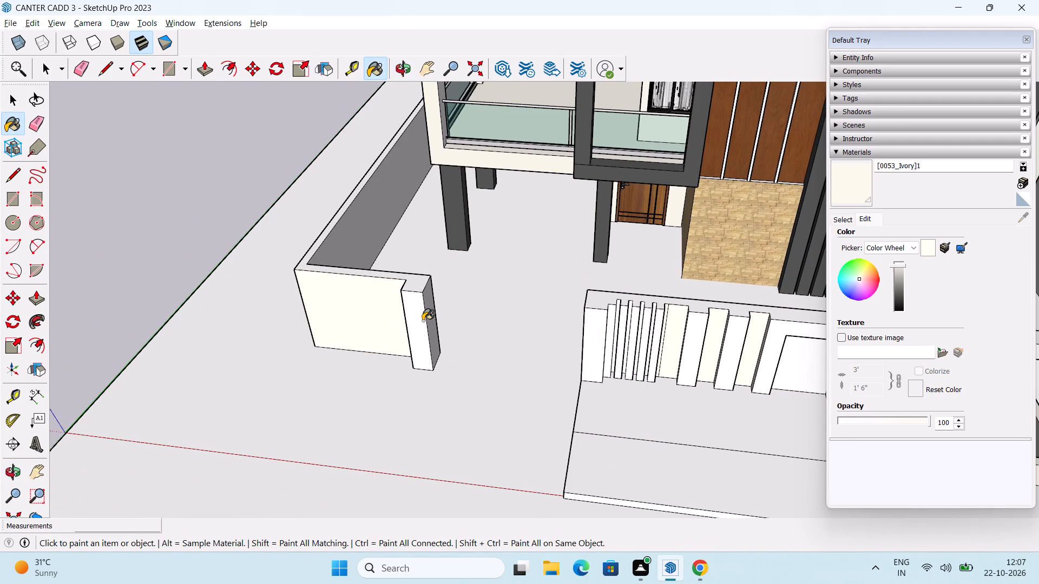
click(416, 316)
click(428, 309)
click(417, 288)
middle_drag(373, 359, 451, 344)
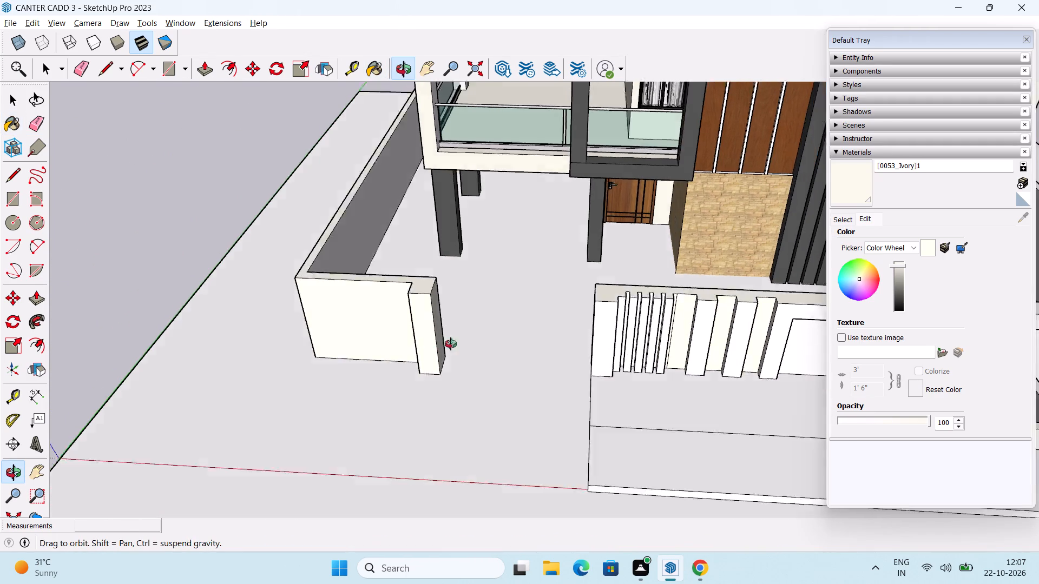
middle_drag(451, 344, 592, 354)
click(516, 350)
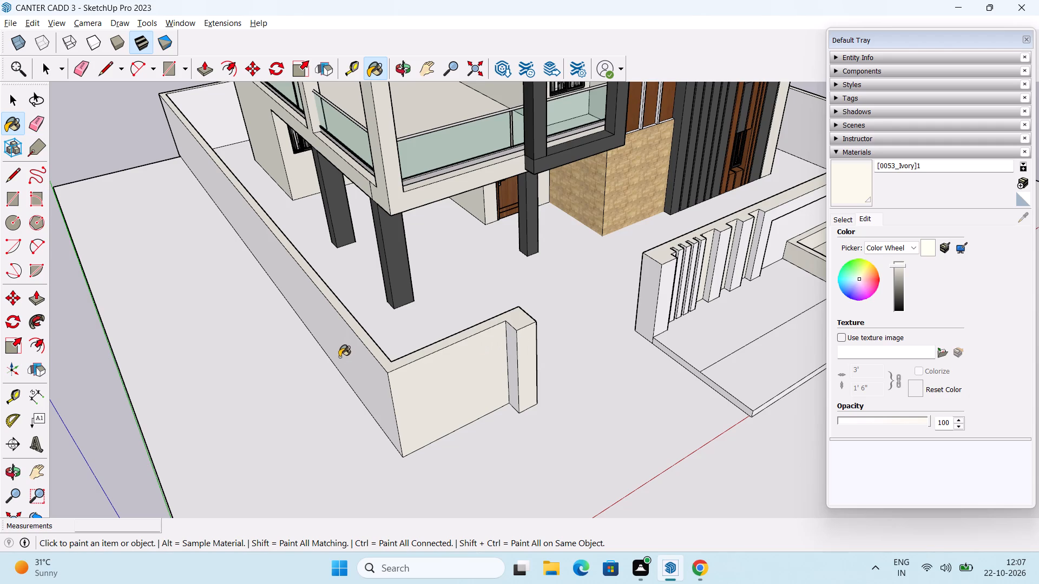
Paint the left side wall's outer face, the rear wall's inner face and both faces of the right side wall with [0053_Ivory]1.
click(360, 359)
scroll(379, 357, down, 3)
middle_drag(428, 353, 329, 339)
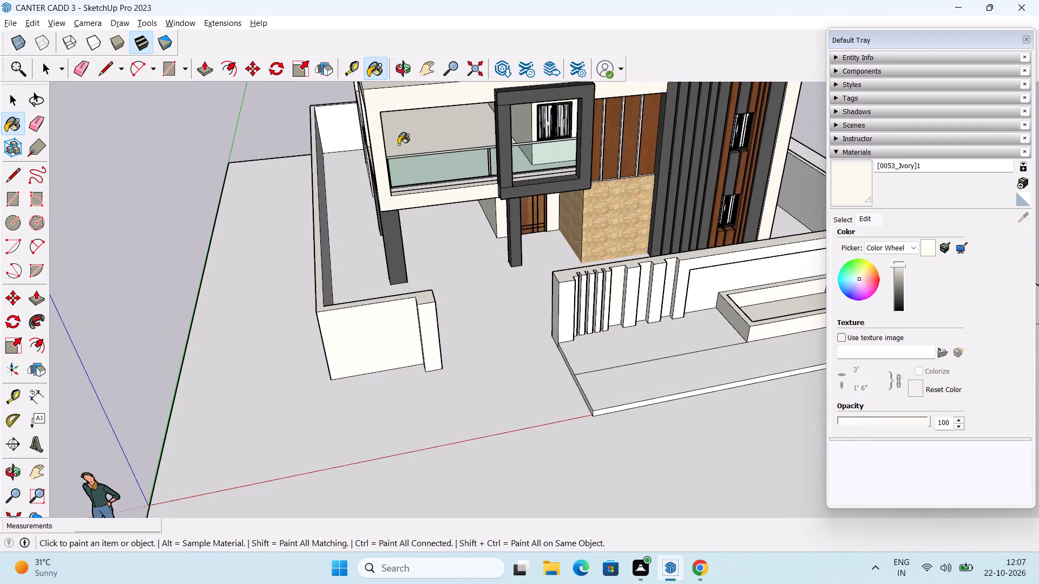
click(328, 134)
scroll(353, 181, down, 2)
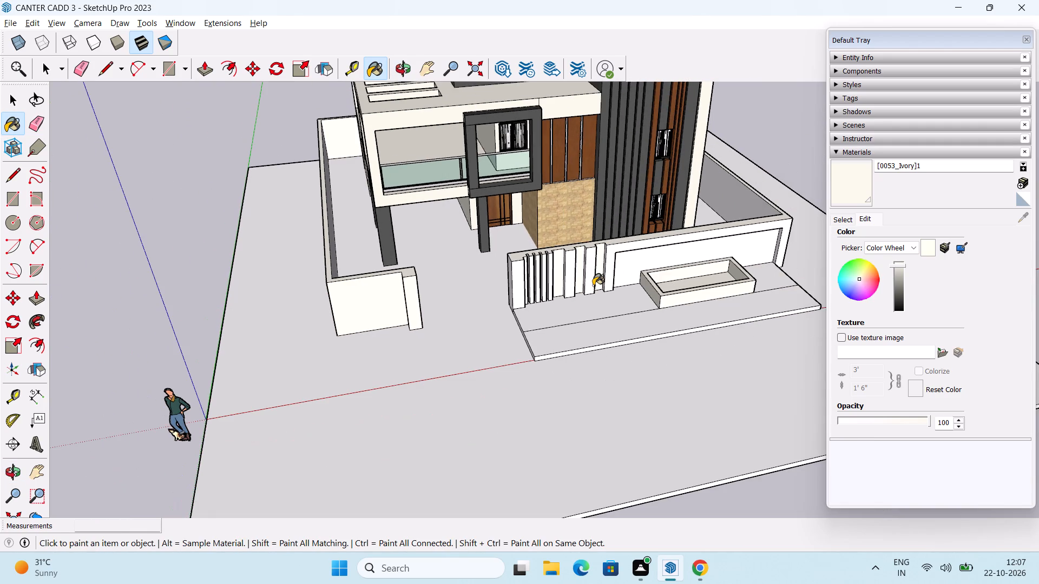
middle_drag(593, 286, 374, 343)
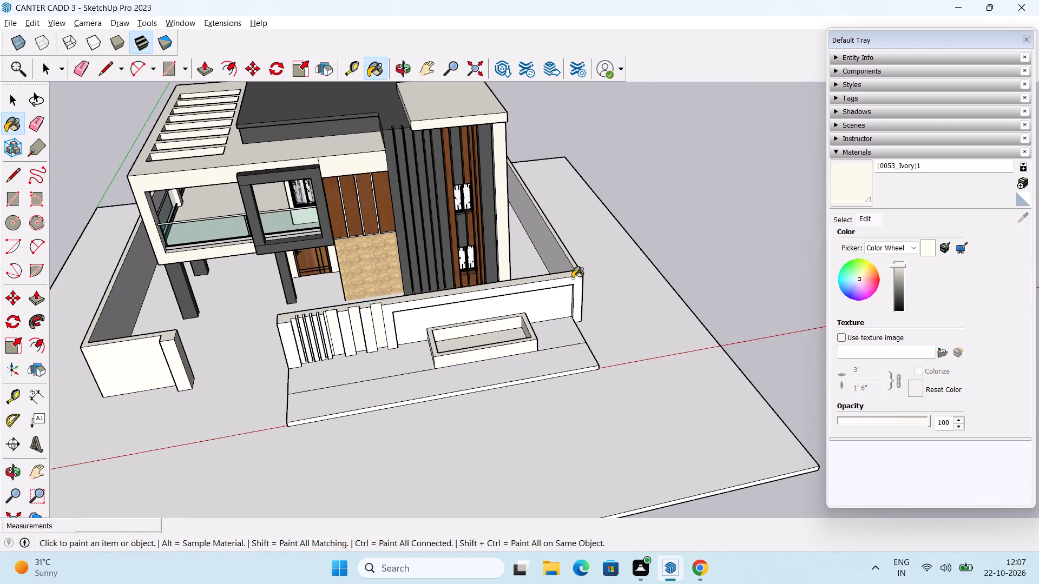
middle_drag(580, 276, 673, 342)
click(544, 250)
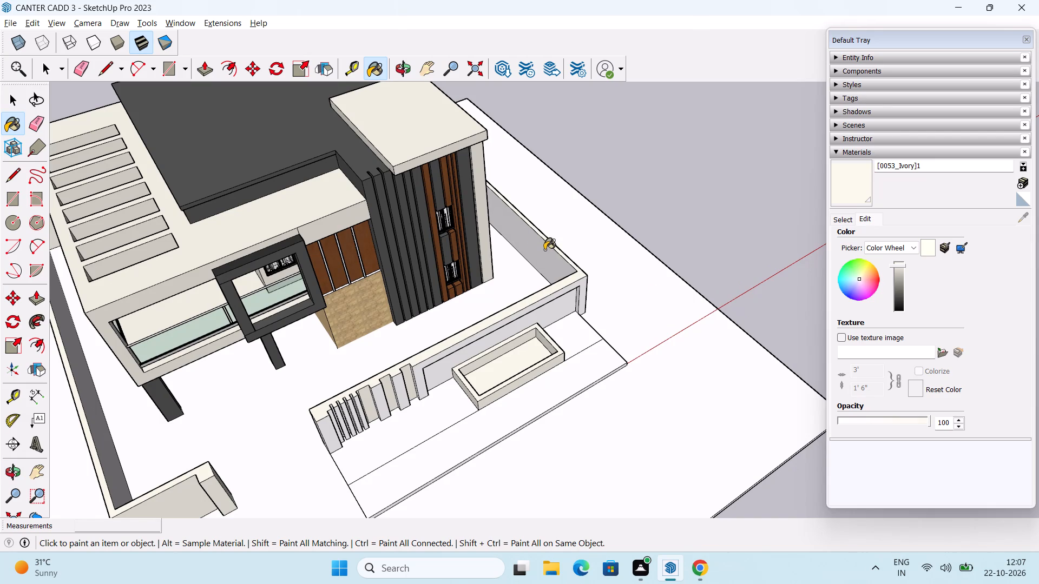
middle_drag(593, 283, 385, 277)
middle_drag(747, 354, 545, 332)
scroll(563, 313, up, 2)
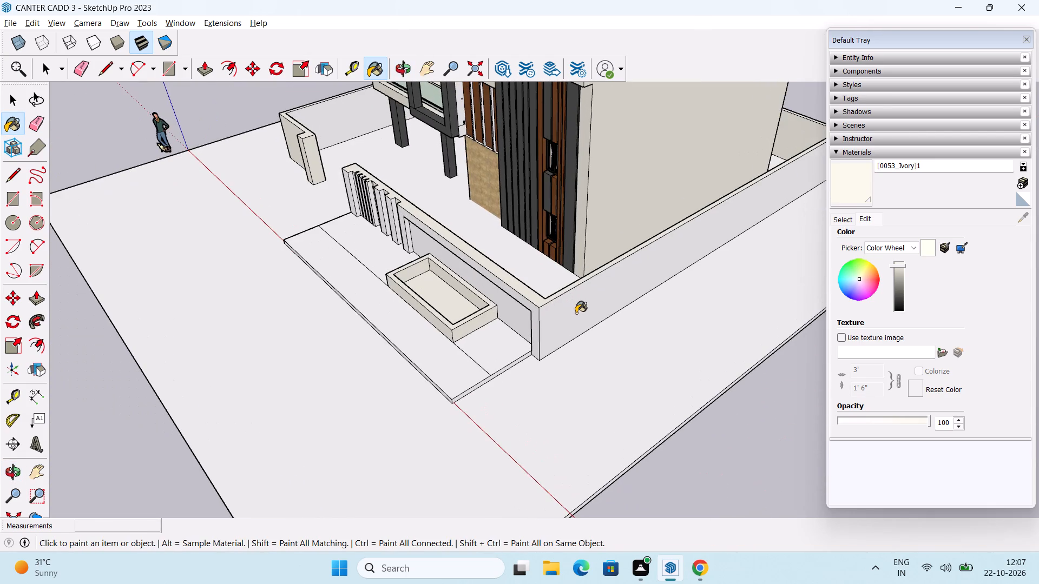
click(576, 313)
Examine the front boundary wall, planter box and front slab from several angles before choosing the accent colour.
scroll(577, 324, down, 6)
middle_drag(571, 359, 672, 314)
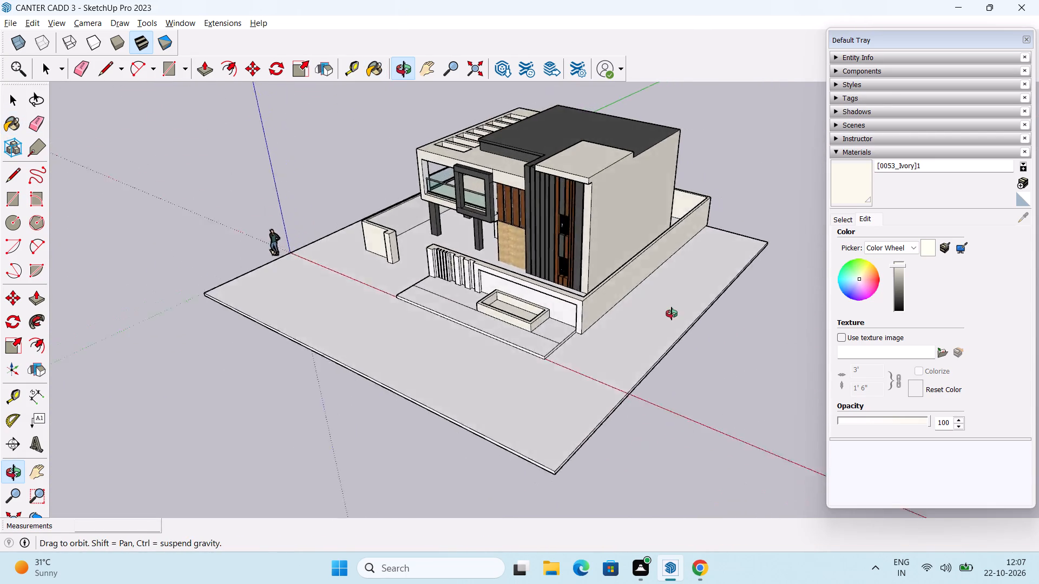
middle_drag(672, 314, 725, 332)
middle_drag(524, 356, 557, 461)
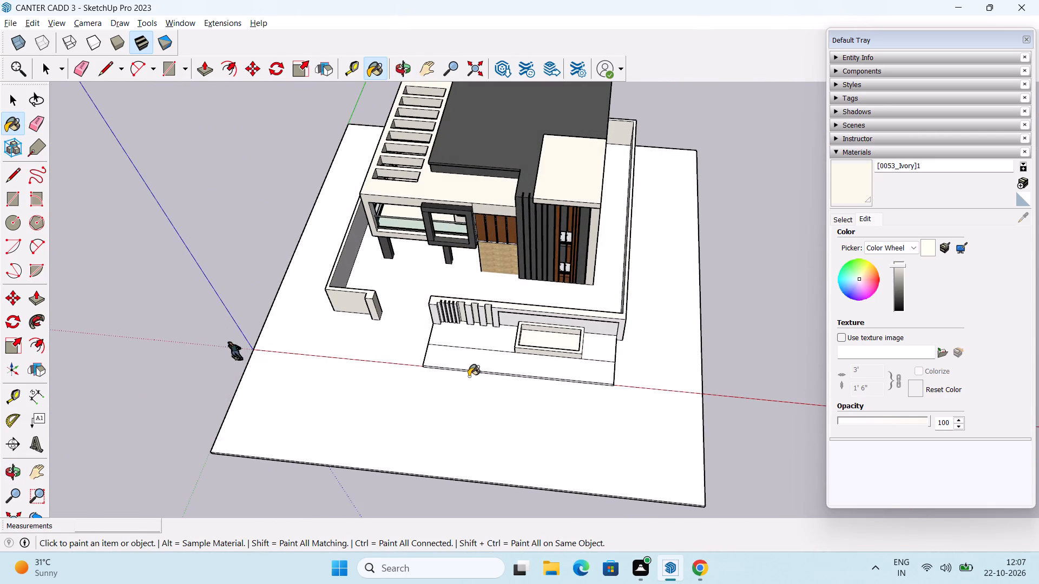
scroll(470, 373, up, 4)
middle_drag(470, 375, 470, 399)
middle_drag(473, 399, 504, 373)
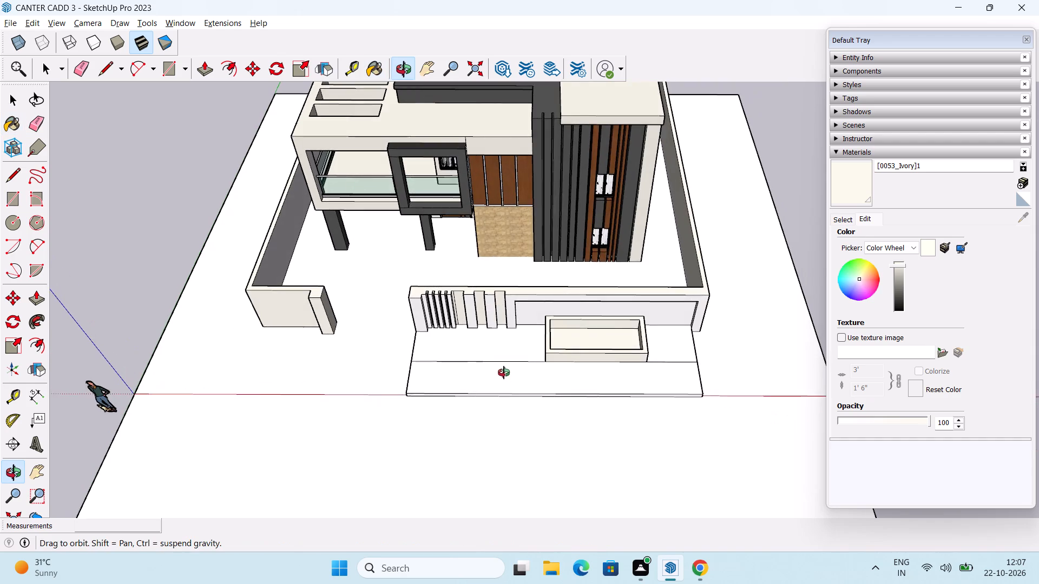
middle_drag(504, 373, 497, 393)
scroll(444, 347, up, 2)
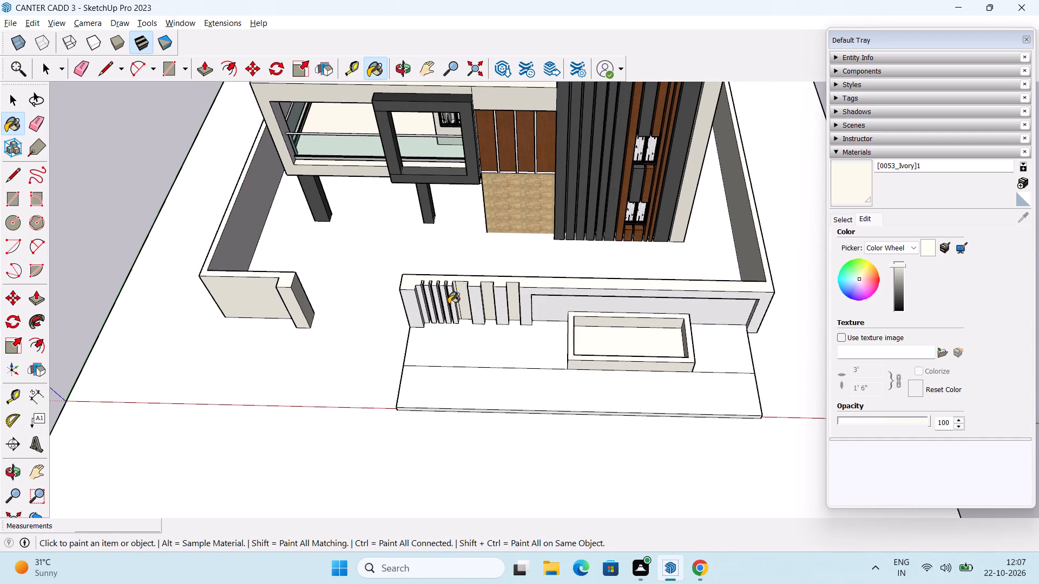
key(space)
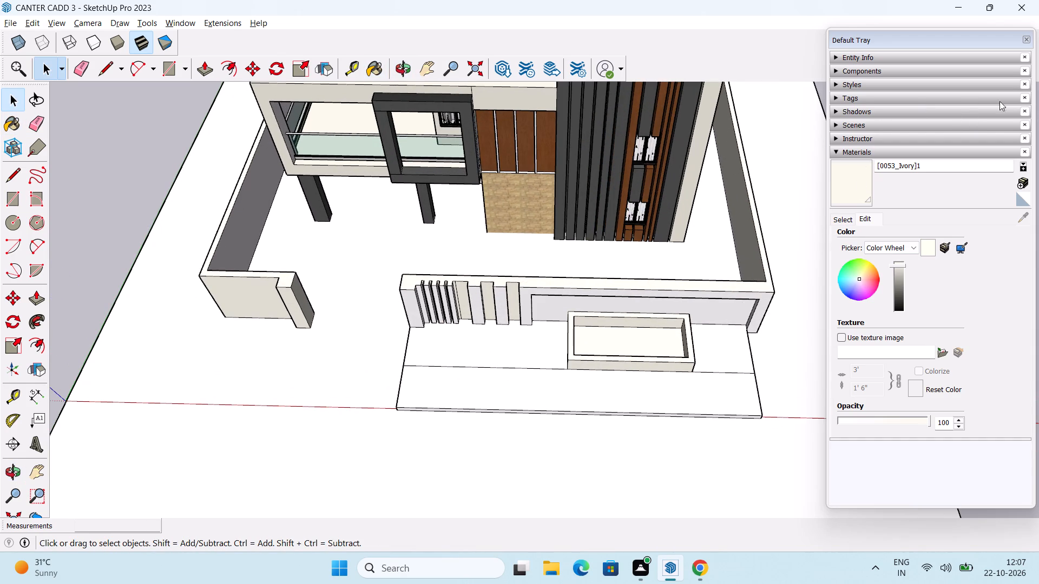
Paint the front faces of the two wide slats and the panel frame on the front boundary wall with 0135_DarkGray.
click(845, 217)
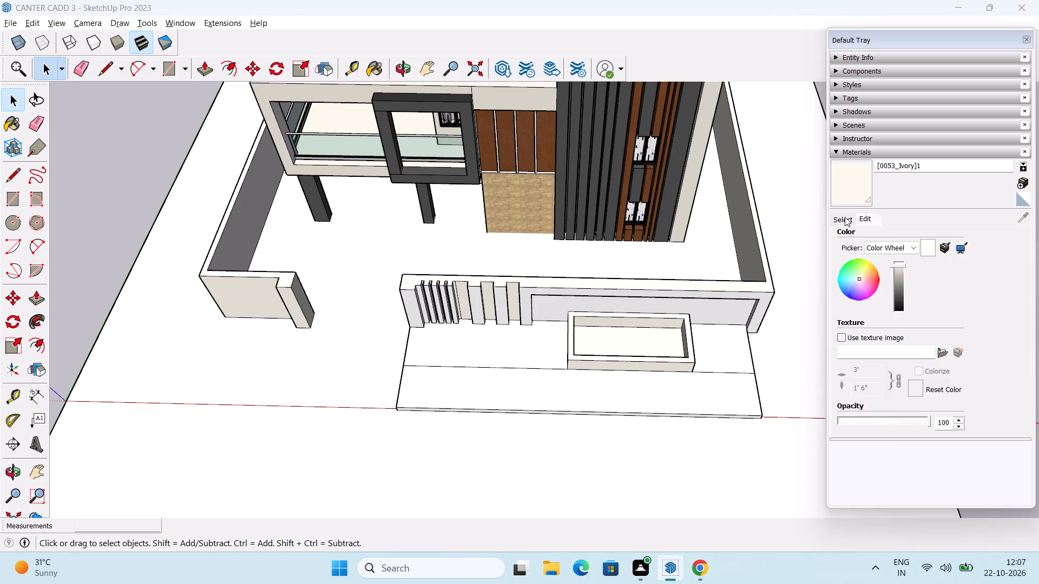
scroll(982, 302, down, 11)
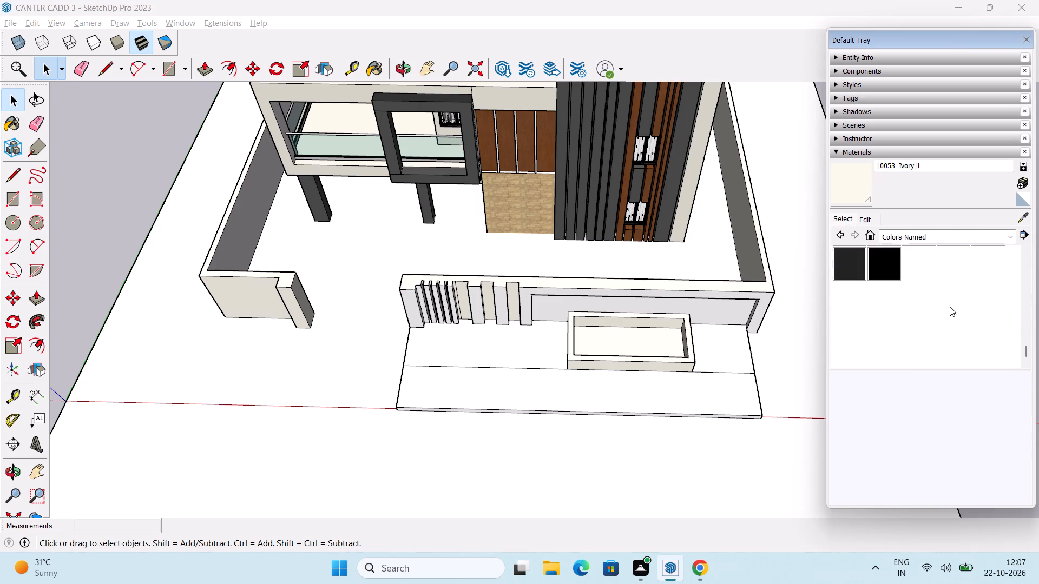
scroll(938, 313, up, 2)
click(991, 359)
middle_drag(643, 328, 661, 117)
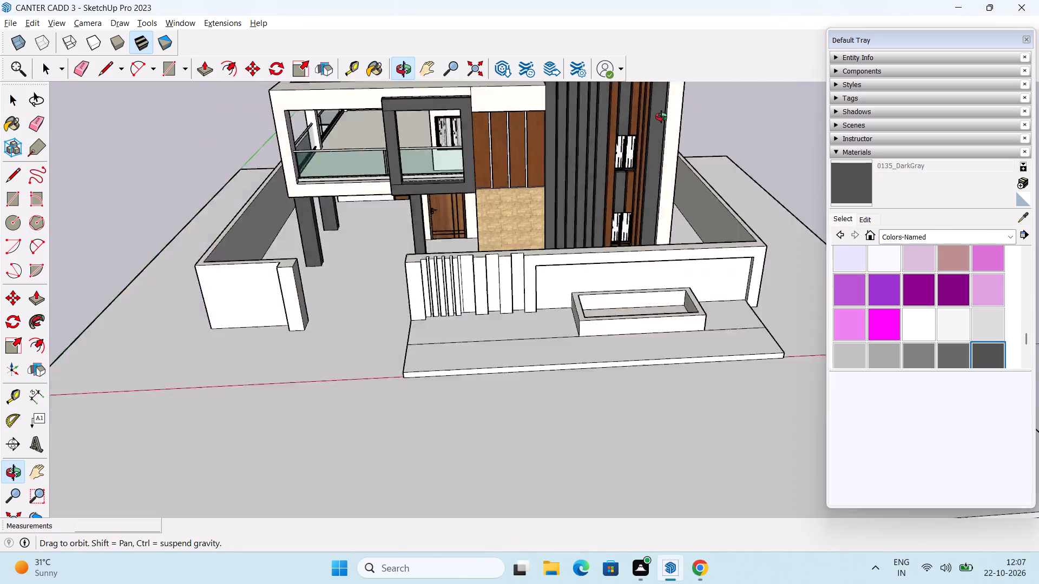
middle_drag(661, 117, 611, 188)
scroll(640, 198, up, 2)
scroll(492, 257, up, 2)
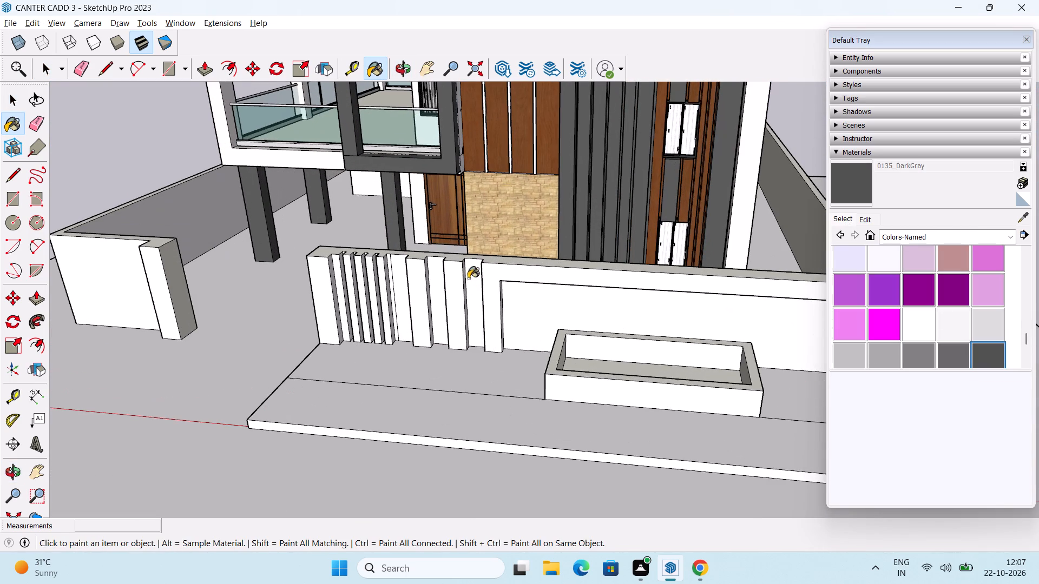
click(416, 283)
drag(456, 295, 468, 295)
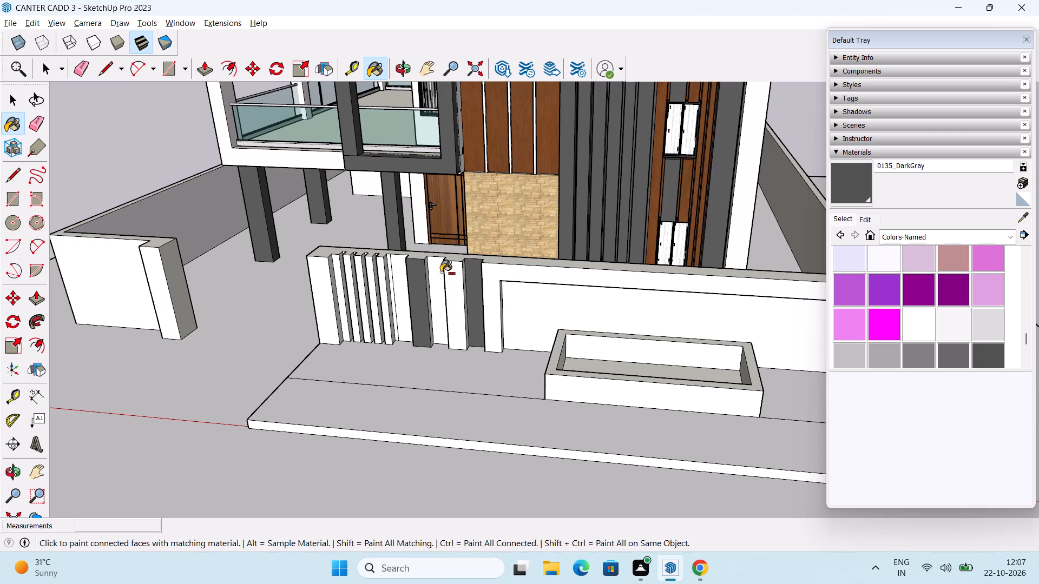
key(ctrl+z)
click(458, 283)
click(507, 277)
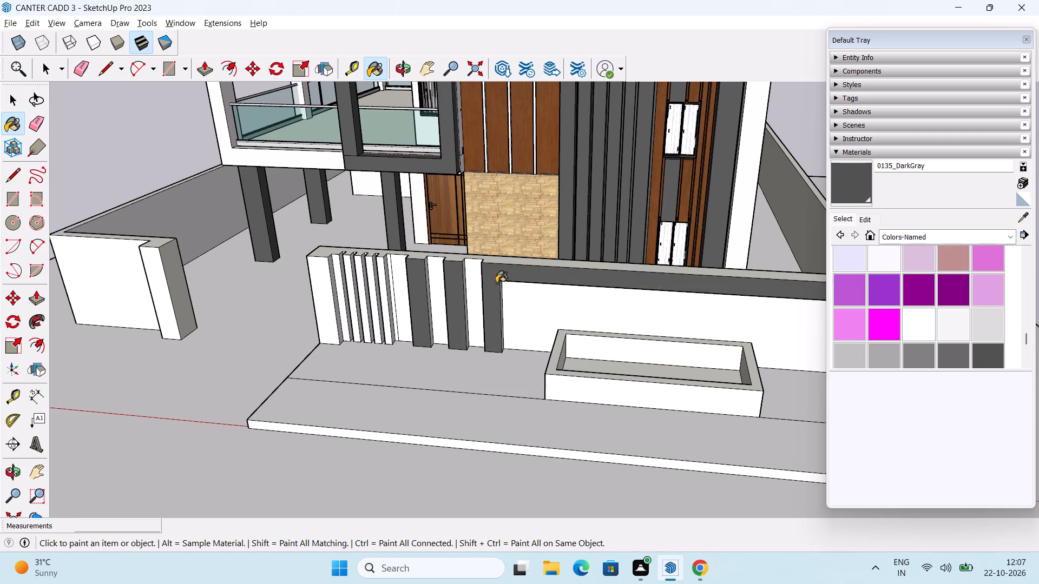
Paint both side faces of the two wide slats and of the frame's adjacent upright with 0135_DarkGray.
middle_drag(486, 293, 712, 298)
scroll(563, 309, up, 5)
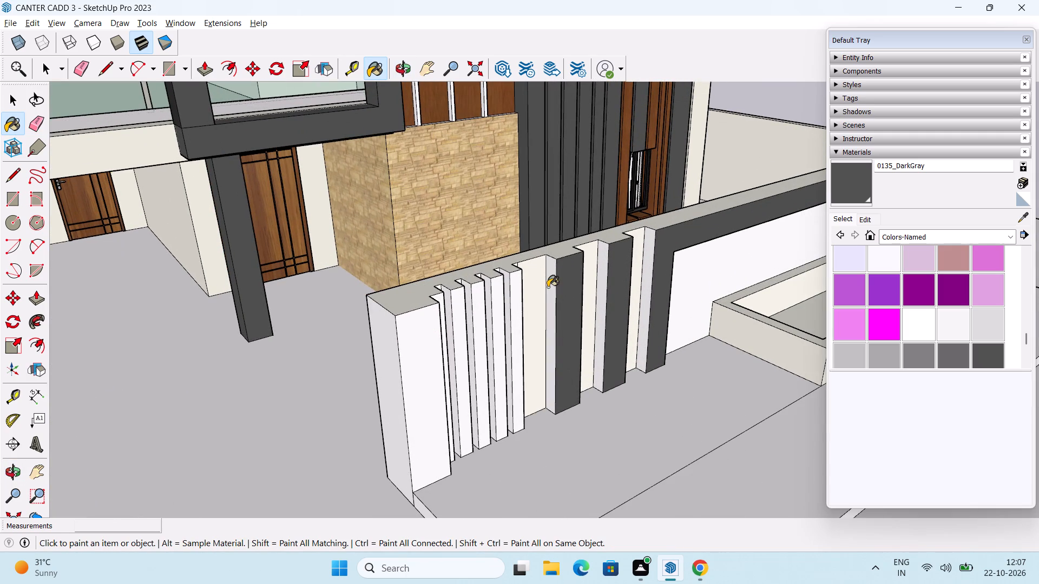
click(548, 287)
click(601, 280)
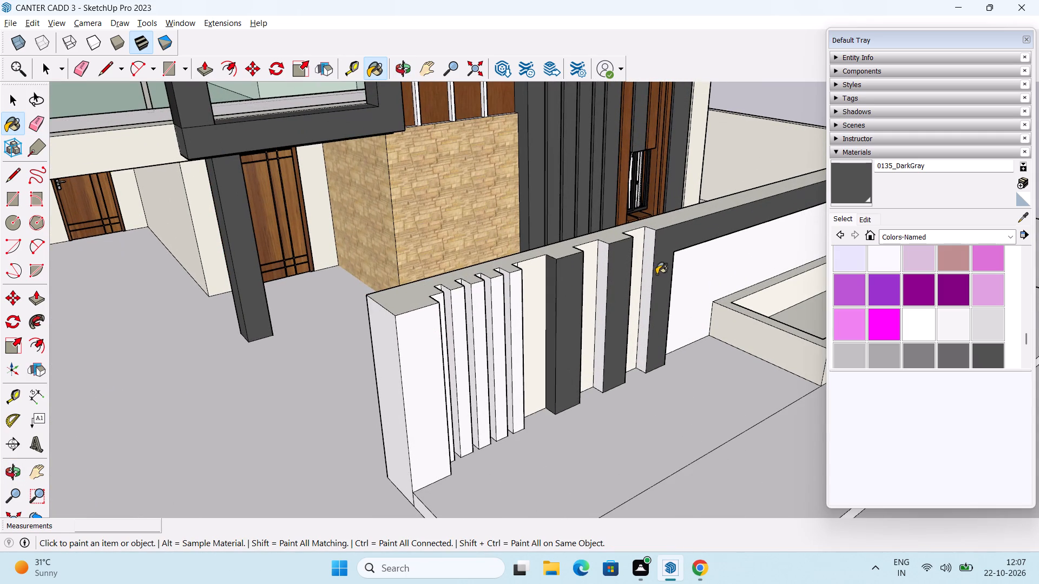
click(649, 273)
middle_drag(752, 303, 371, 262)
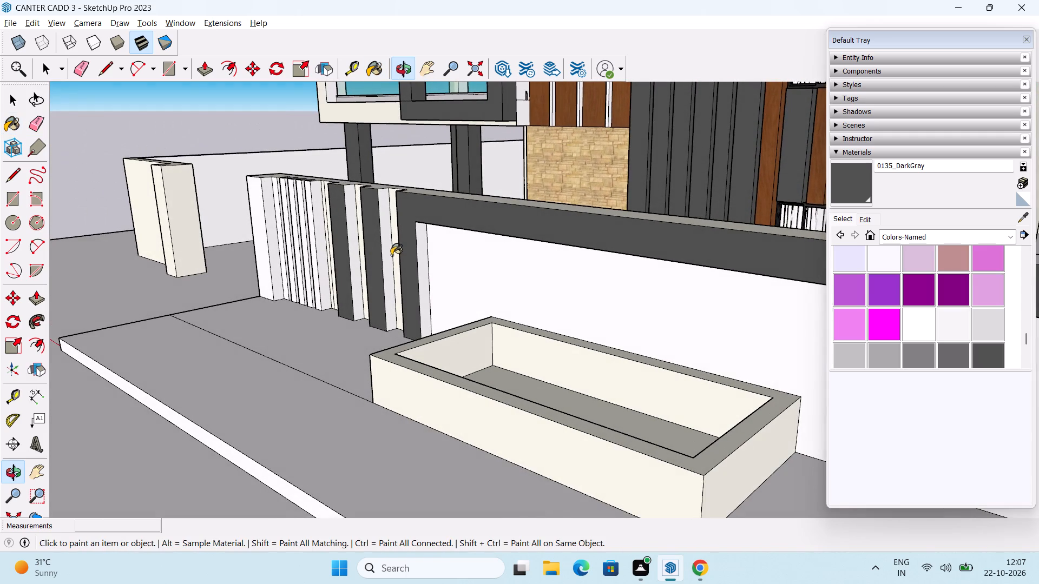
click(353, 249)
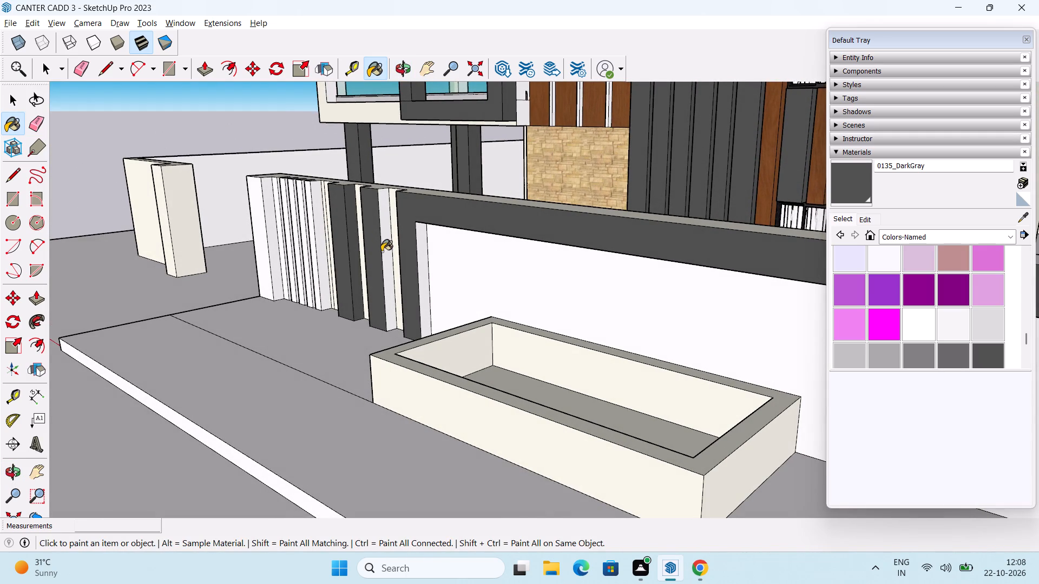
click(388, 260)
click(424, 268)
Paint the inner side of the frame's far upright and the underside of its top beam with 0135_DarkGray.
middle_drag(601, 301, 723, 315)
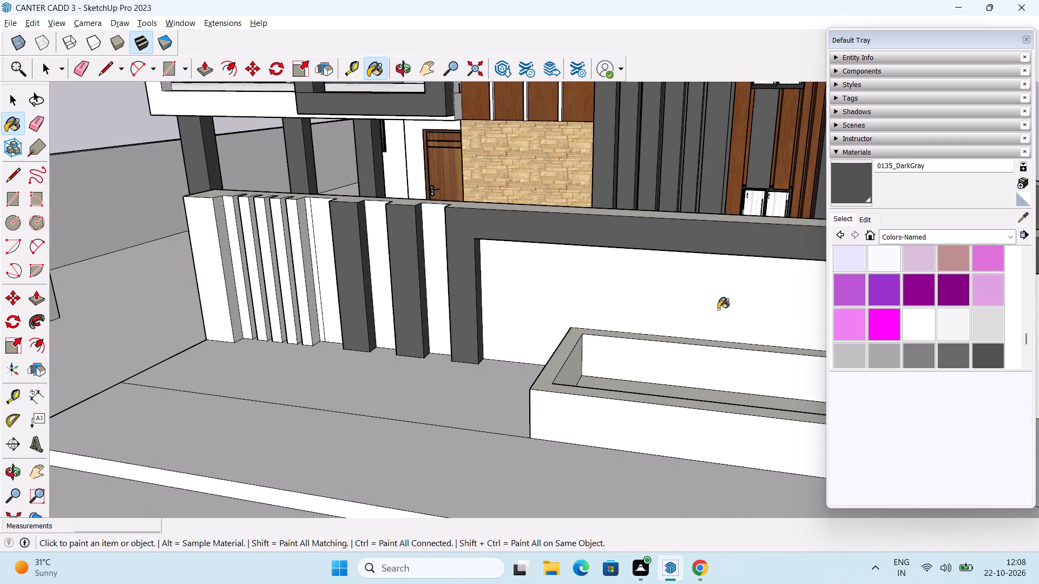
shift+middle_drag(718, 309, 410, 290)
middle_drag(518, 300, 928, 385)
middle_drag(795, 350, 644, 217)
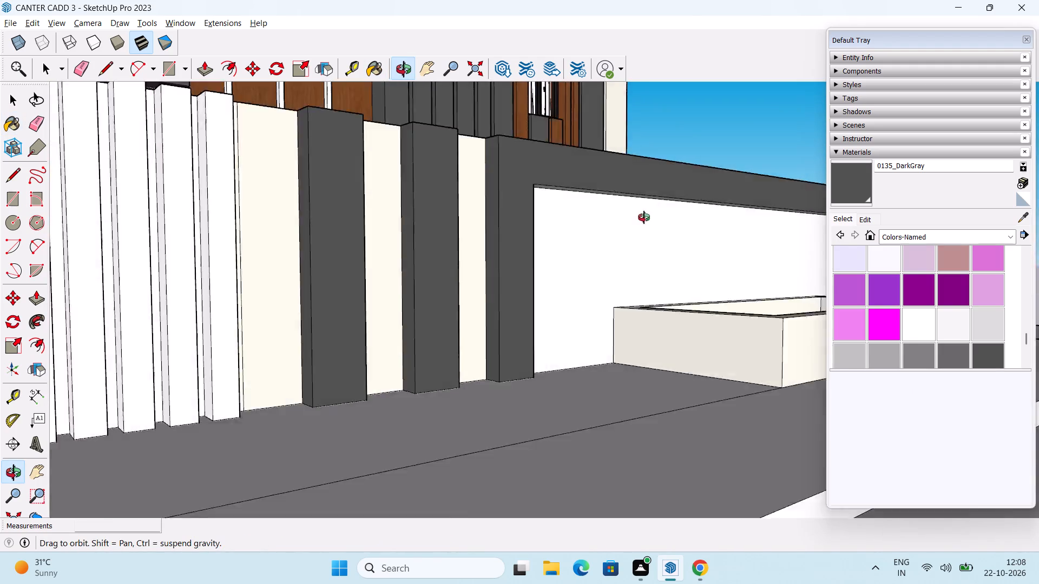
middle_drag(644, 217, 687, 262)
shift+middle_drag(686, 255, 540, 269)
scroll(773, 277, up, 2)
click(773, 266)
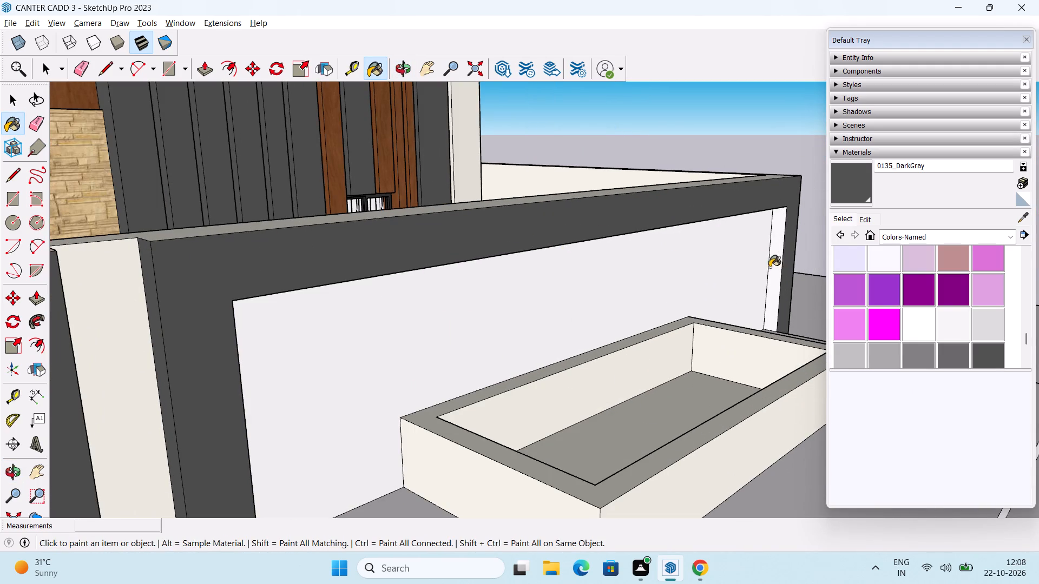
middle_drag(771, 243, 505, 197)
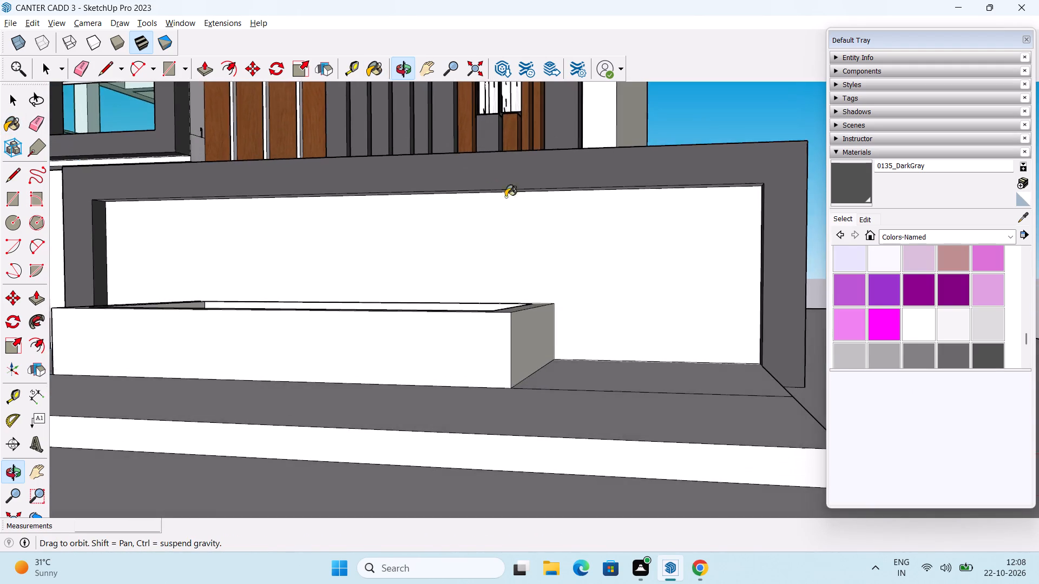
middle_drag(505, 197, 494, 190)
scroll(541, 204, up, 6)
middle_drag(579, 224, 602, 133)
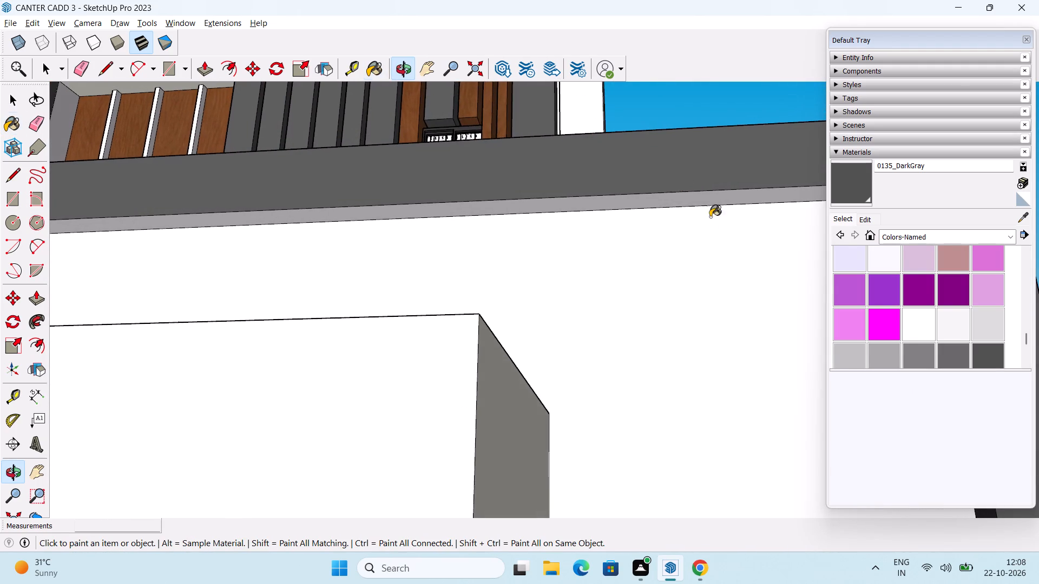
click(693, 201)
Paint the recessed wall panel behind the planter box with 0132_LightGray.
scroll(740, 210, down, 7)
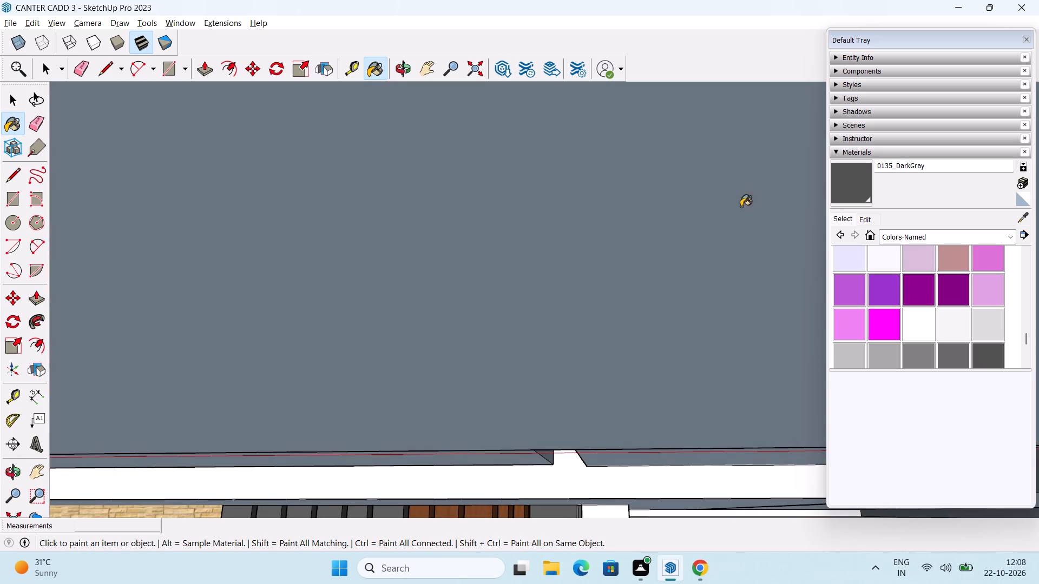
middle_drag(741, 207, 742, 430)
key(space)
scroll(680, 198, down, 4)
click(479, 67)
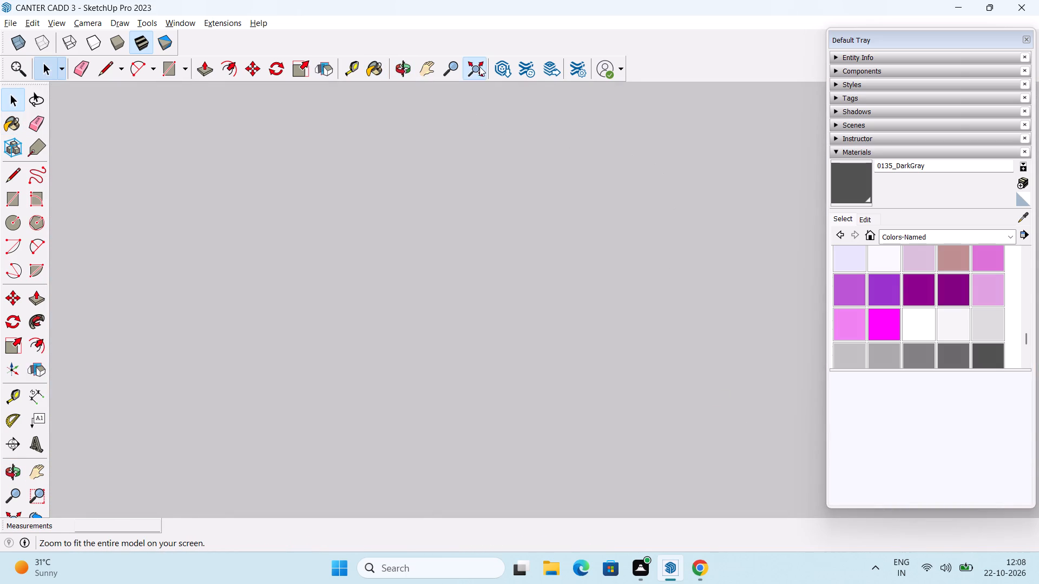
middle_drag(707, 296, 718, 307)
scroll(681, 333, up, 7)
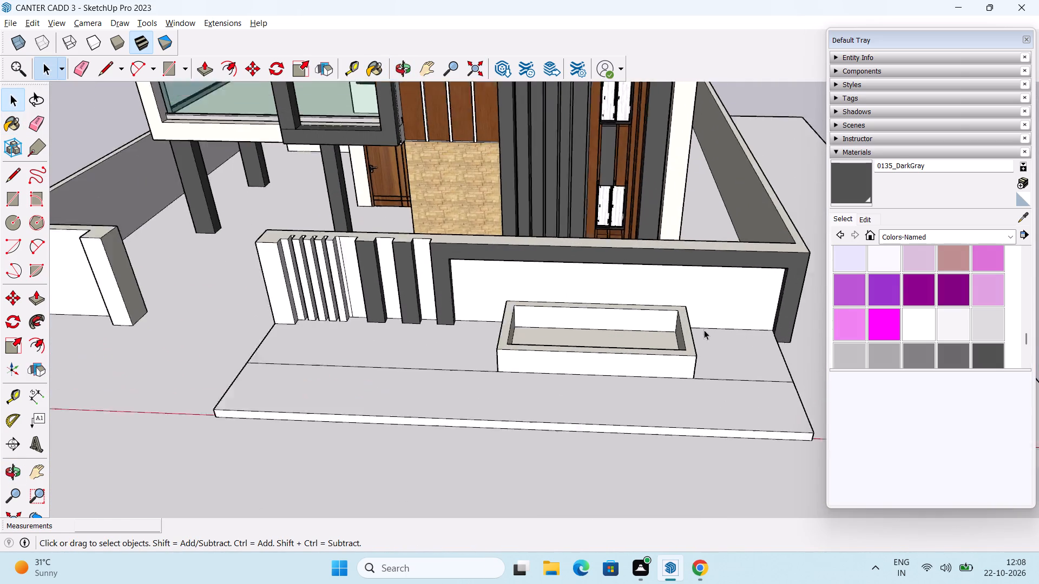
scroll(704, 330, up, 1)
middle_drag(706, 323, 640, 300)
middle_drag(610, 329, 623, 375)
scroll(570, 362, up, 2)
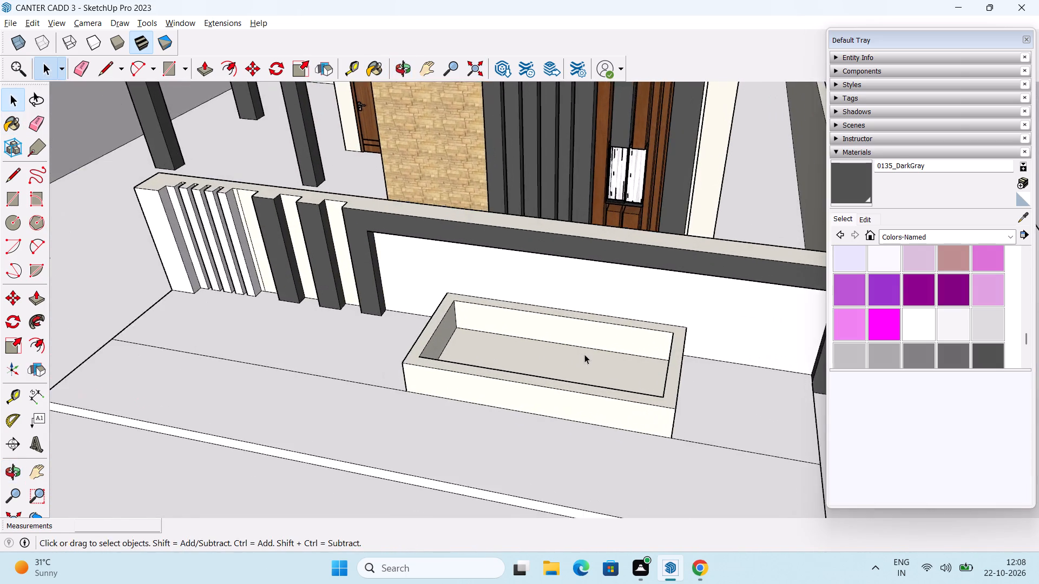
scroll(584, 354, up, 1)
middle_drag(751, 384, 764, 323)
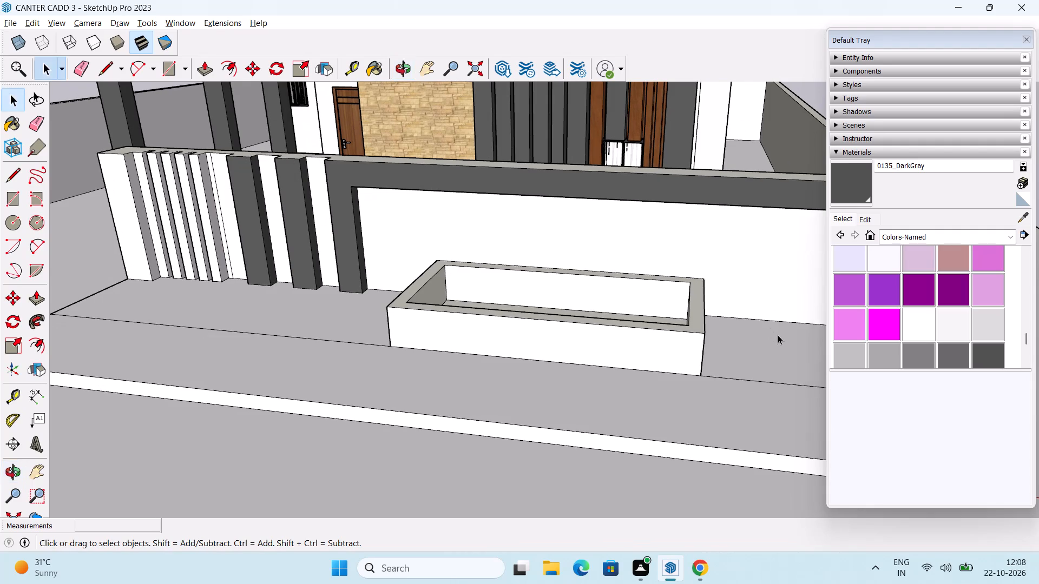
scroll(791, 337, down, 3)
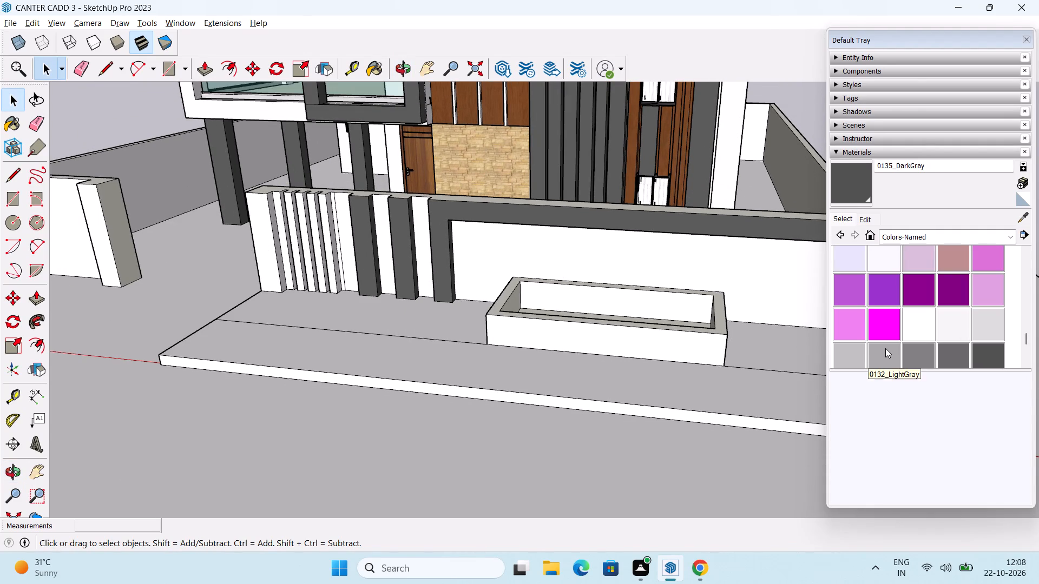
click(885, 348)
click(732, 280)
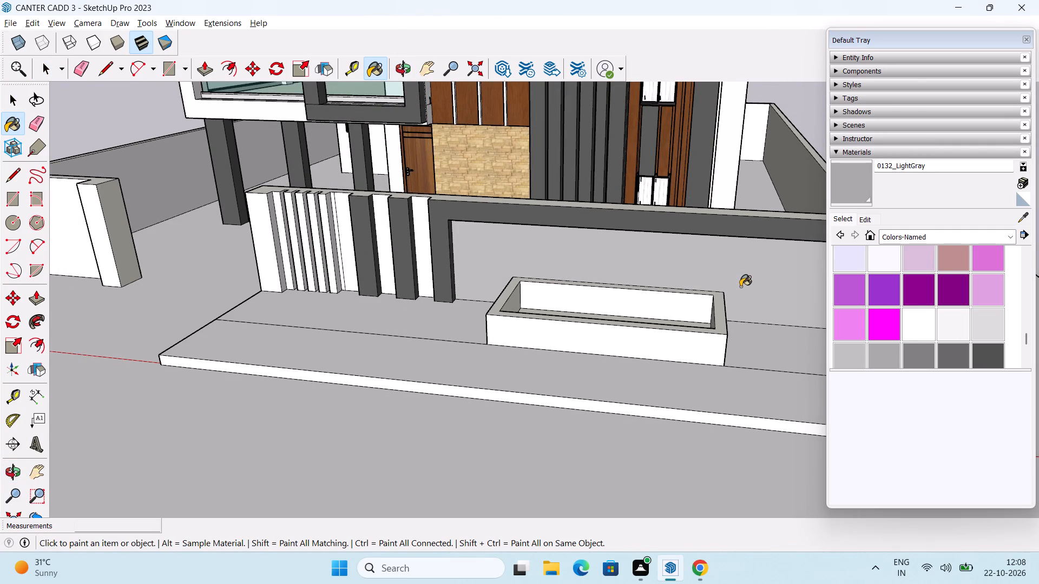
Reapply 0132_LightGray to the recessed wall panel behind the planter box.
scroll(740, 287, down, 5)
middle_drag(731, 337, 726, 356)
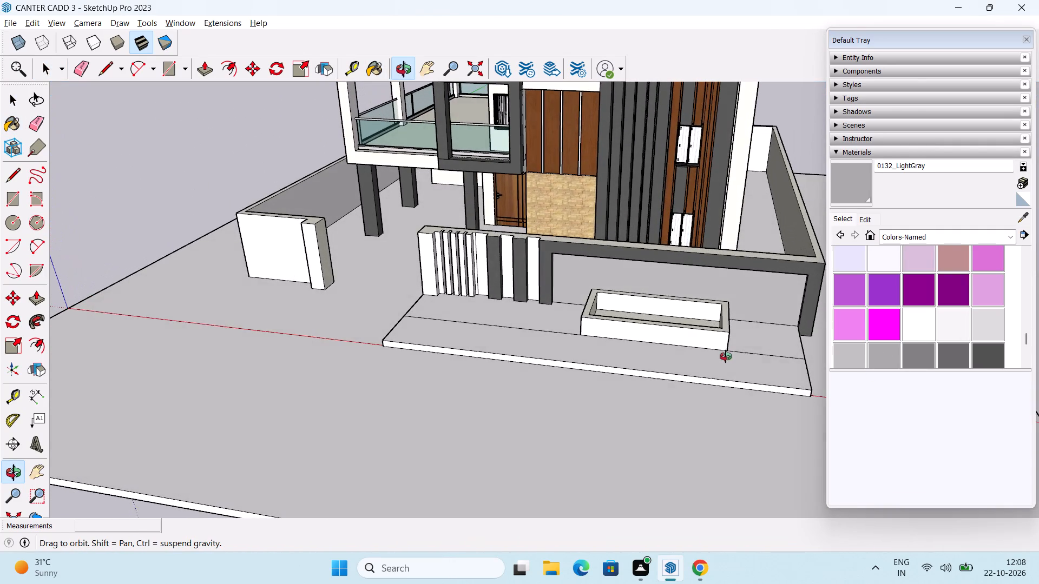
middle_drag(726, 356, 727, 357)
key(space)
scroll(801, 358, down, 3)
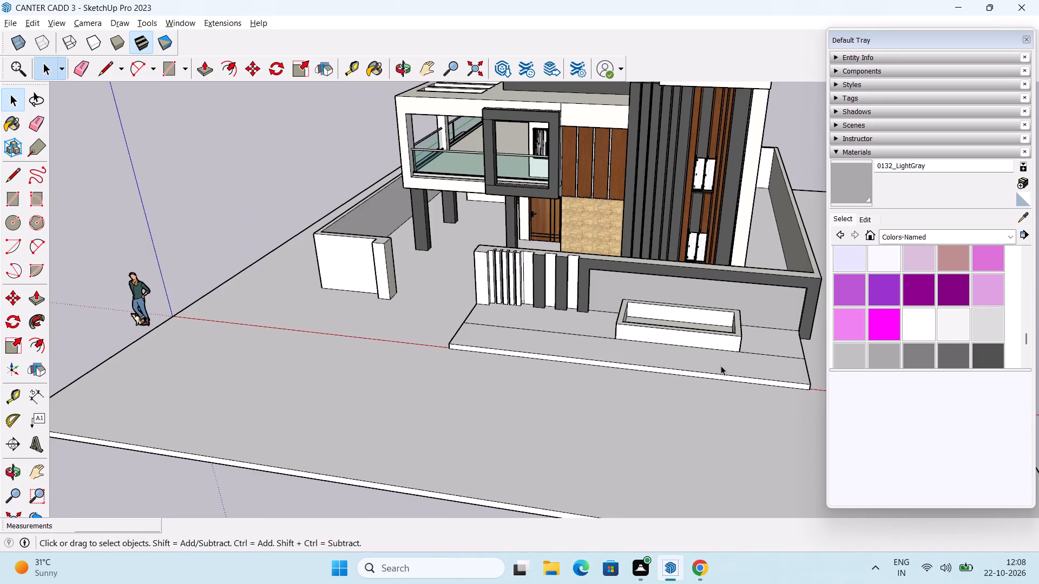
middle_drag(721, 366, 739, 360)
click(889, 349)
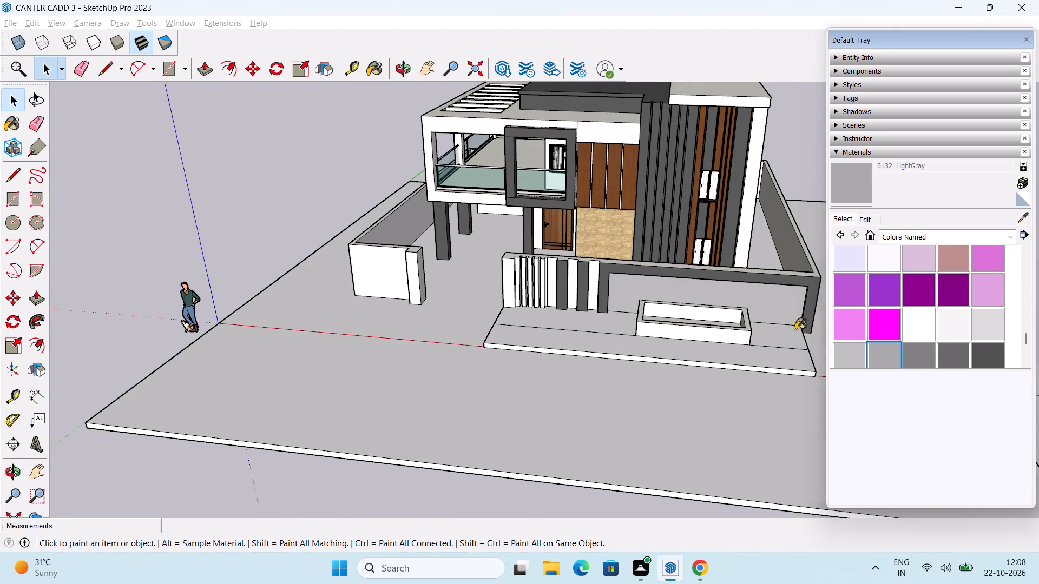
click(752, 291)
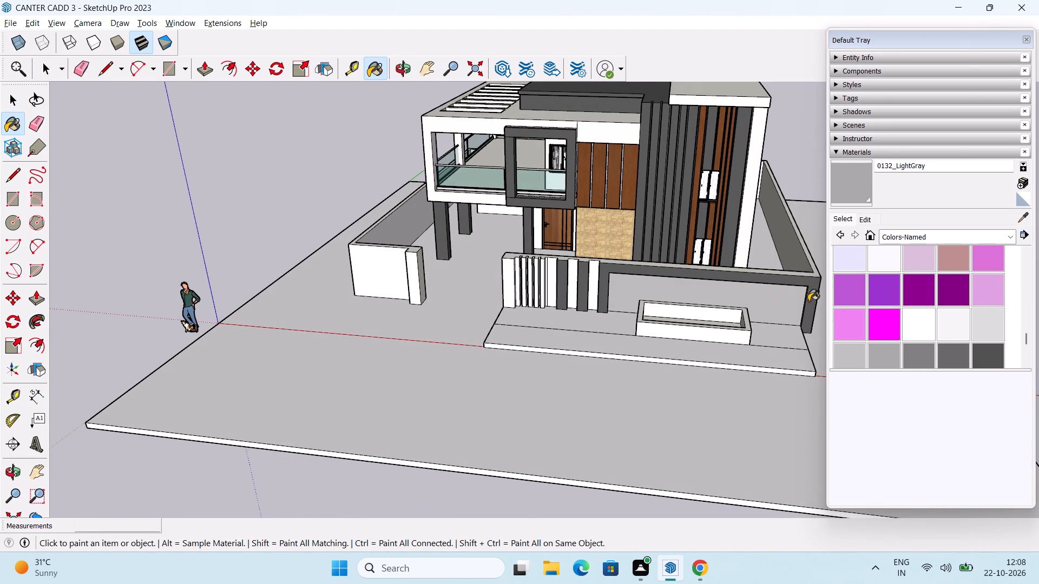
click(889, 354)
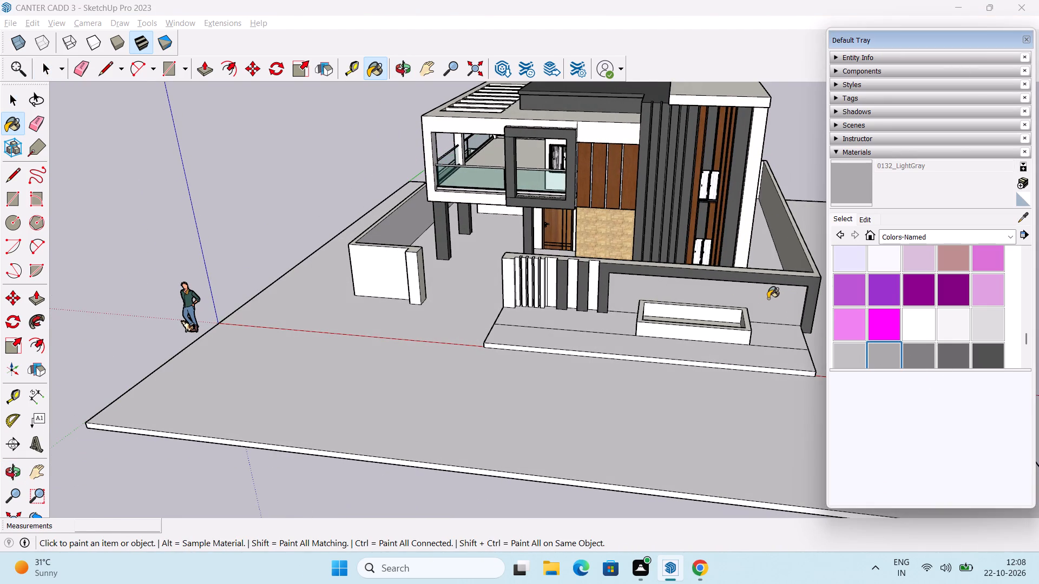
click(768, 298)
Repaint the recessed wall panel behind the planter box with 0131_Silver.
click(852, 354)
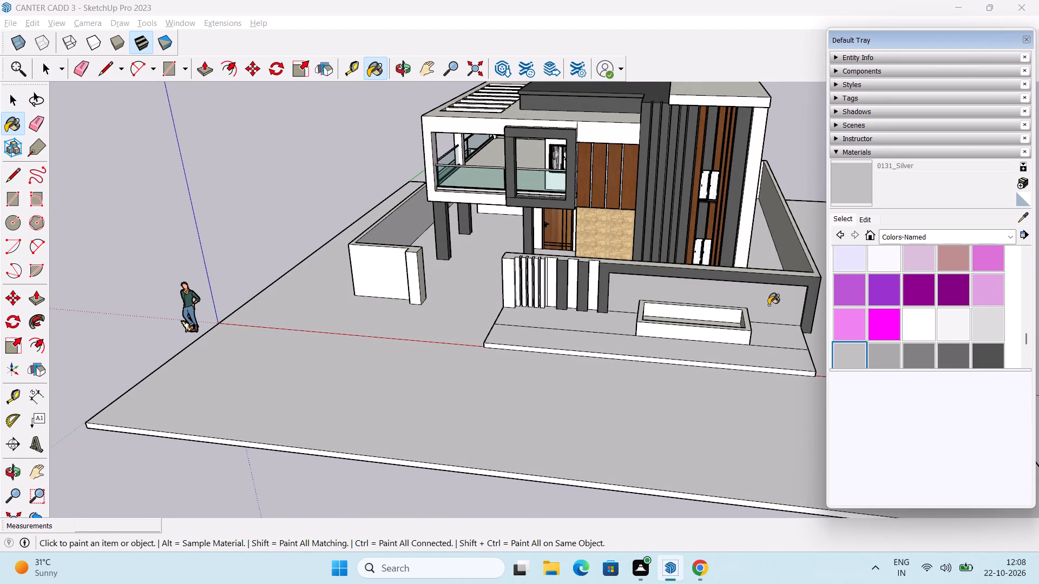
click(768, 303)
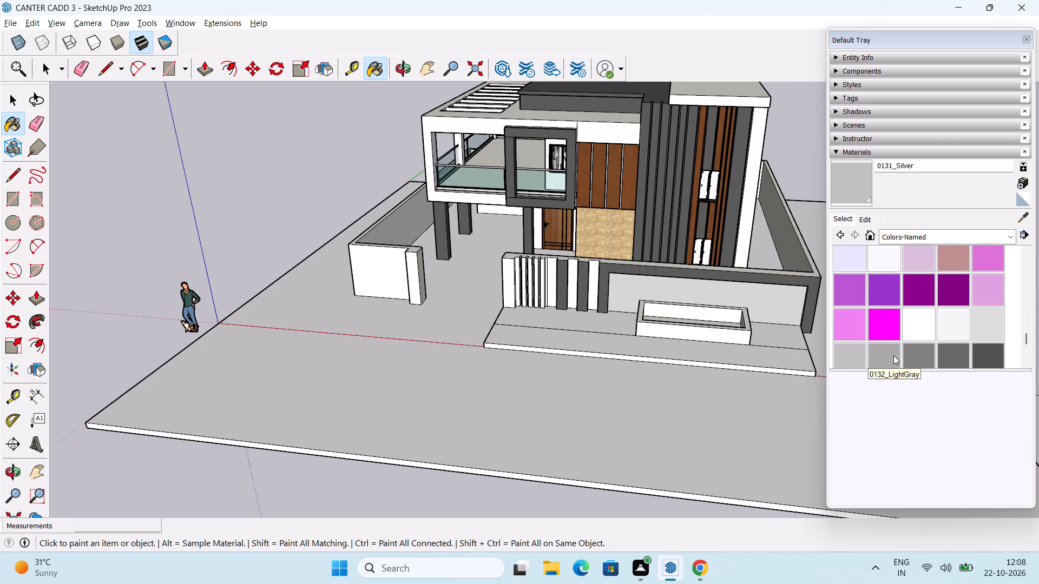
Repaint the recessed wall panel behind the planter box with 0132_LightGray.
click(893, 355)
click(782, 314)
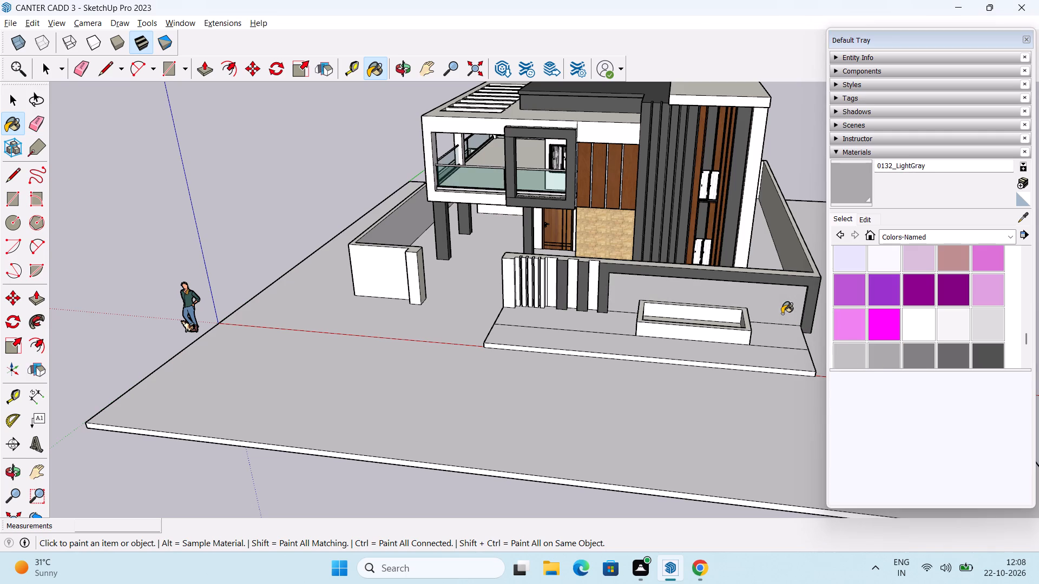
key(space)
Examine the front elevation, side boundary wall and planter area from several angles.
scroll(685, 394, down, 3)
middle_drag(674, 382, 780, 310)
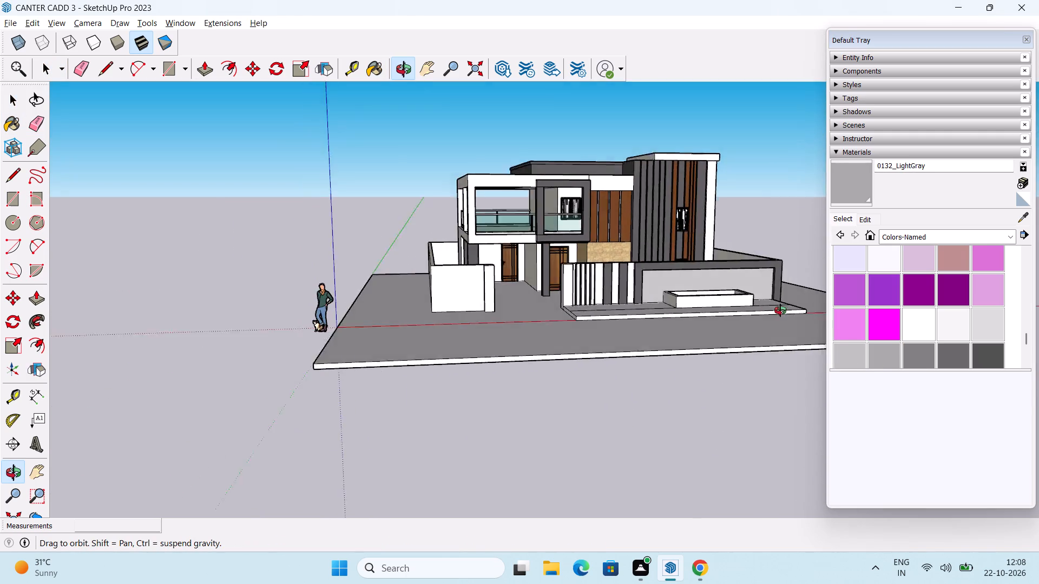
middle_drag(780, 310, 753, 397)
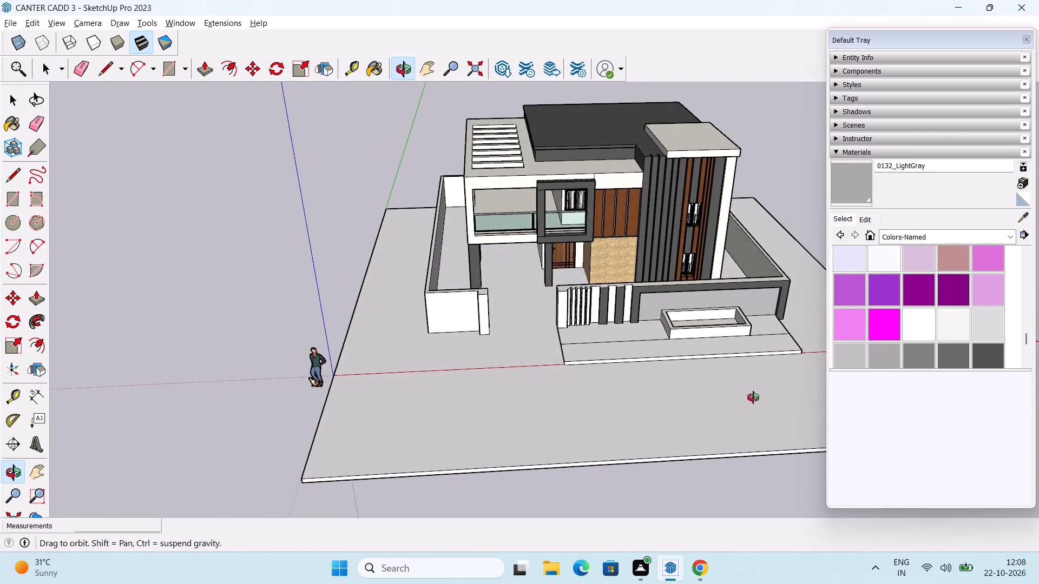
middle_drag(753, 397, 712, 381)
scroll(455, 323, up, 2)
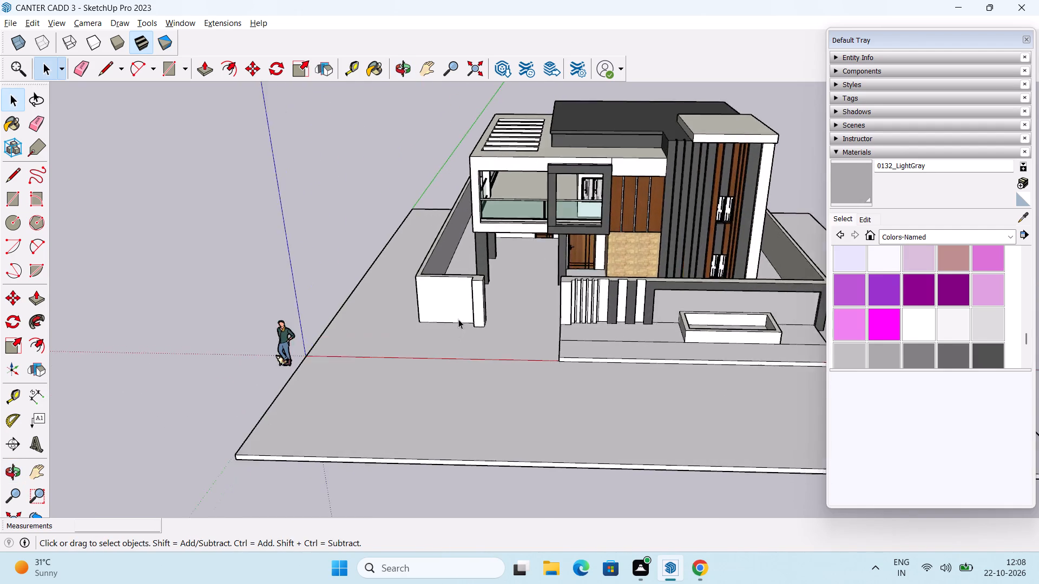
scroll(458, 319, up, 4)
middle_drag(471, 316, 704, 327)
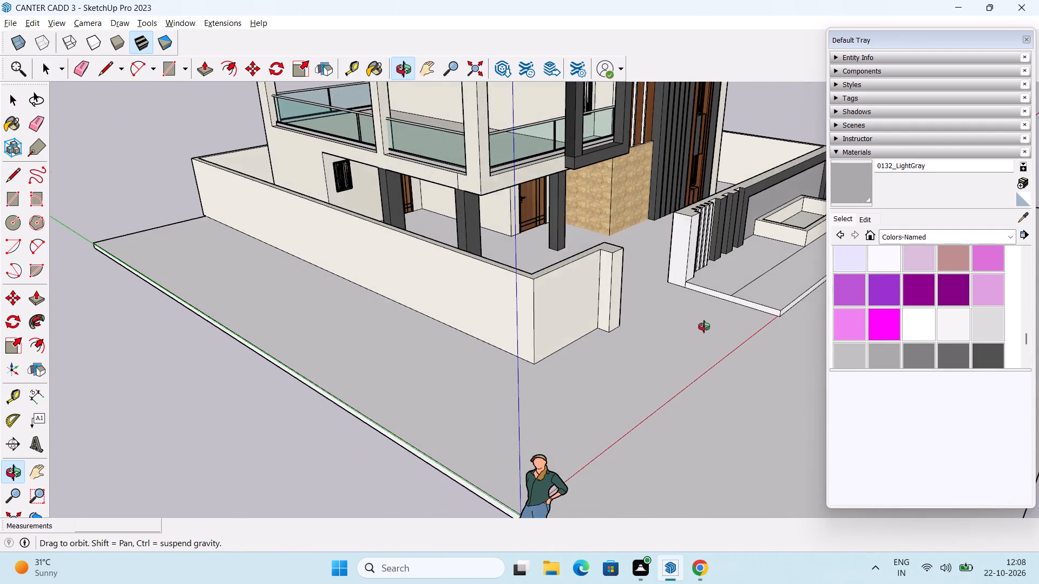
middle_drag(704, 327, 557, 315)
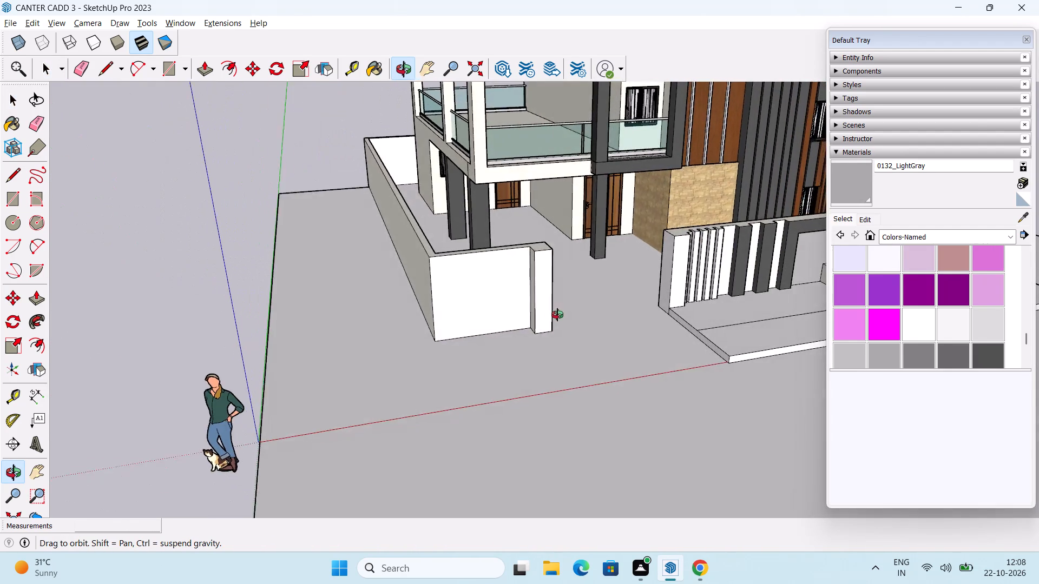
middle_drag(557, 315, 554, 323)
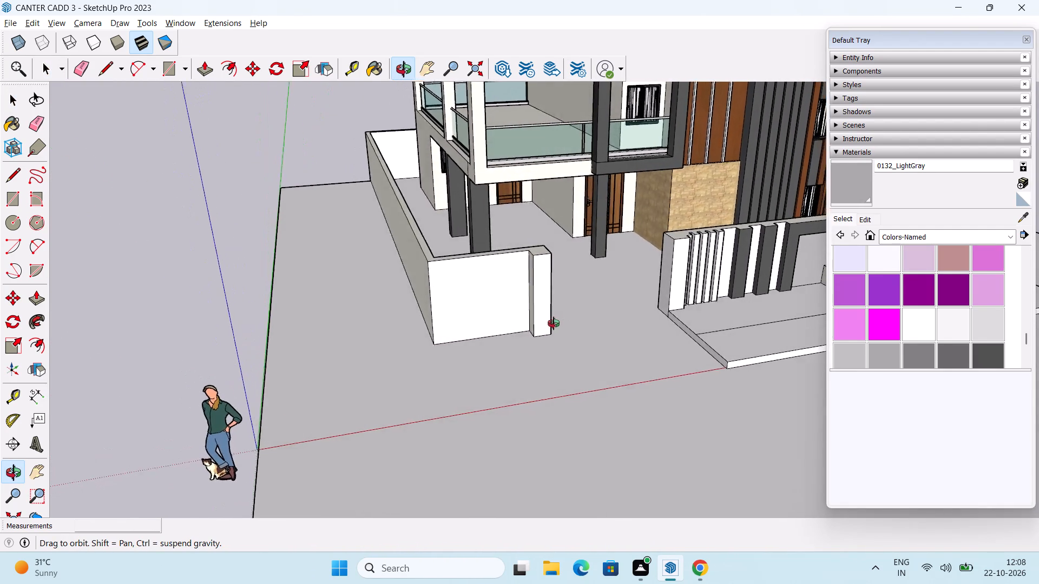
middle_drag(554, 323, 502, 324)
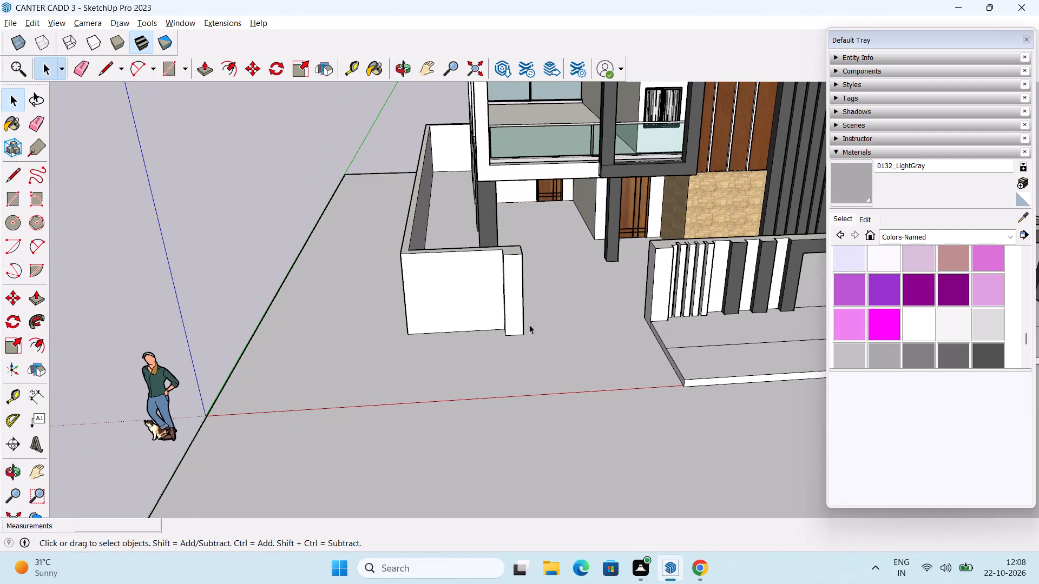
scroll(581, 322, down, 4)
middle_drag(624, 356, 505, 363)
middle_drag(643, 394, 623, 407)
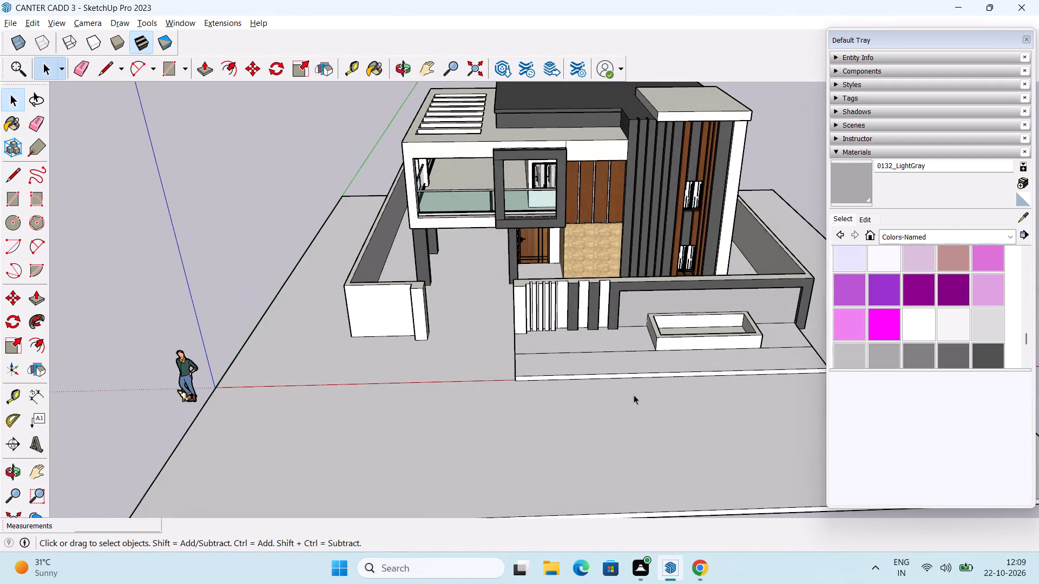
shift+middle_drag(634, 395, 575, 386)
middle_drag(677, 403, 609, 398)
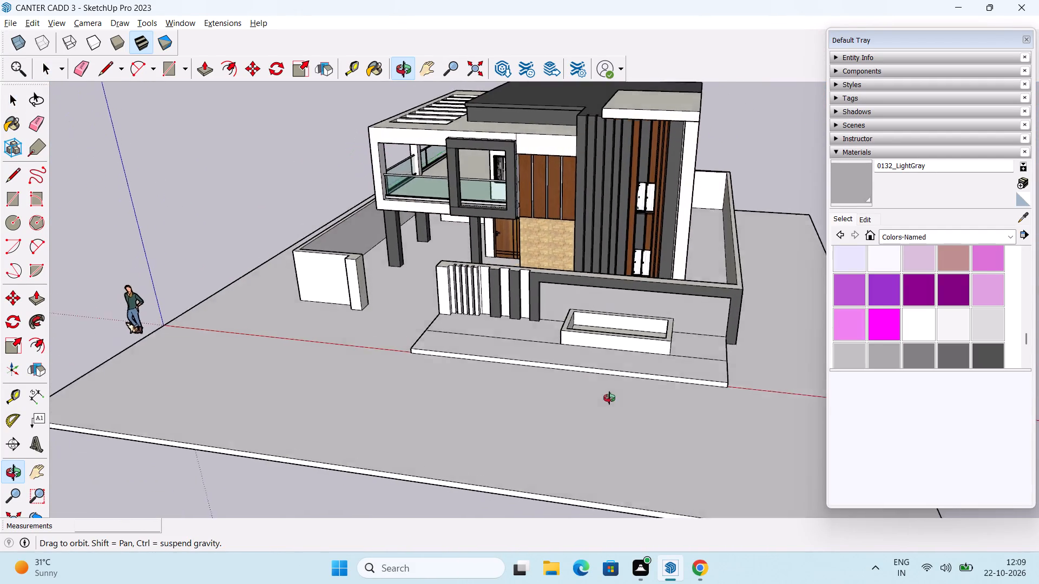
middle_drag(609, 398, 638, 423)
shift+middle_drag(585, 383, 609, 421)
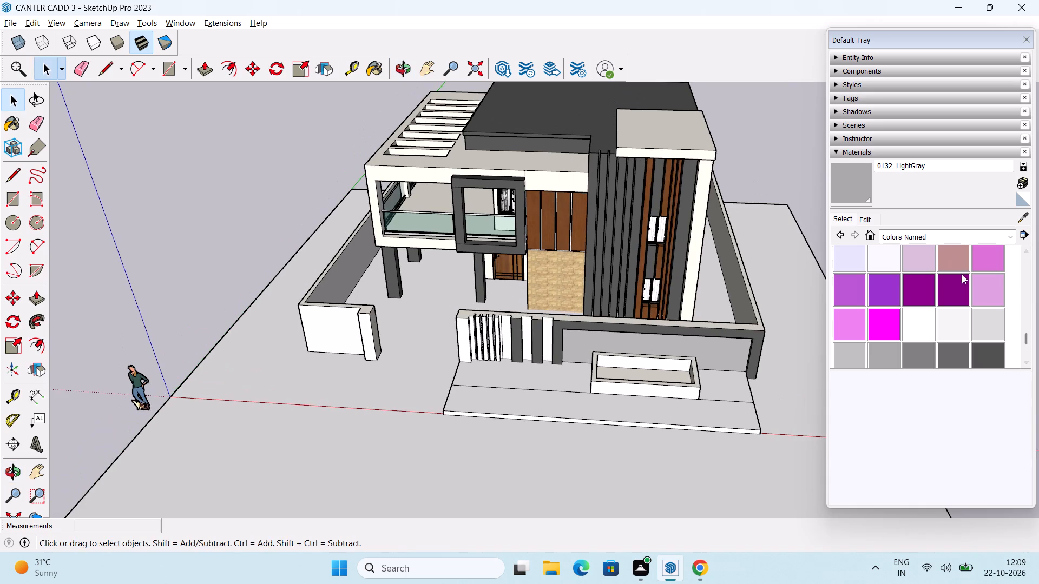
Paint the front faces of the five narrow slats on the front boundary wall with Wood Veneer 01 from the Wood collection.
scroll(962, 276, down, 2)
click(945, 238)
scroll(931, 339, down, 6)
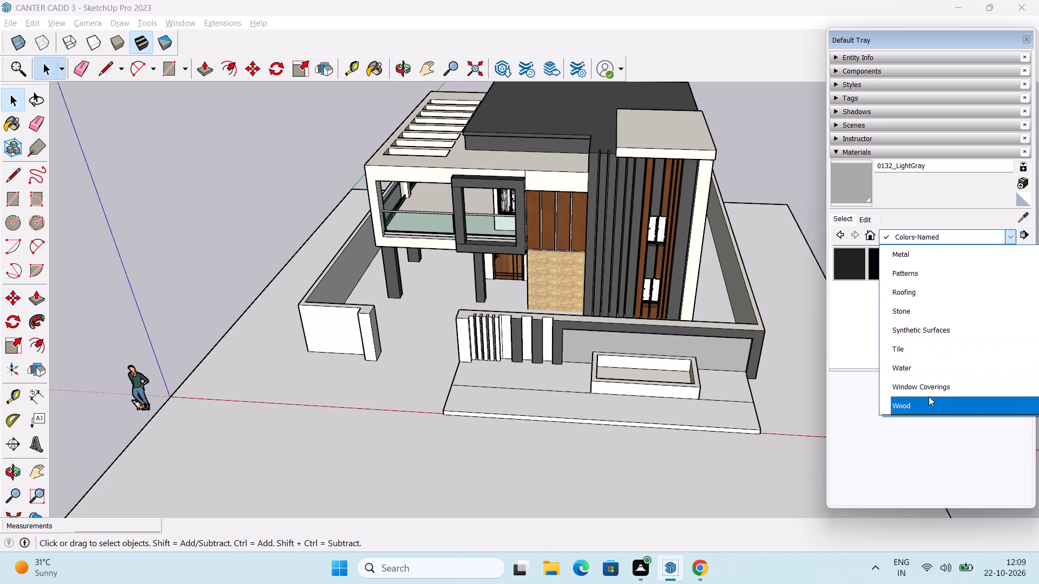
click(933, 402)
scroll(925, 314, down, 1)
drag(840, 331, 845, 331)
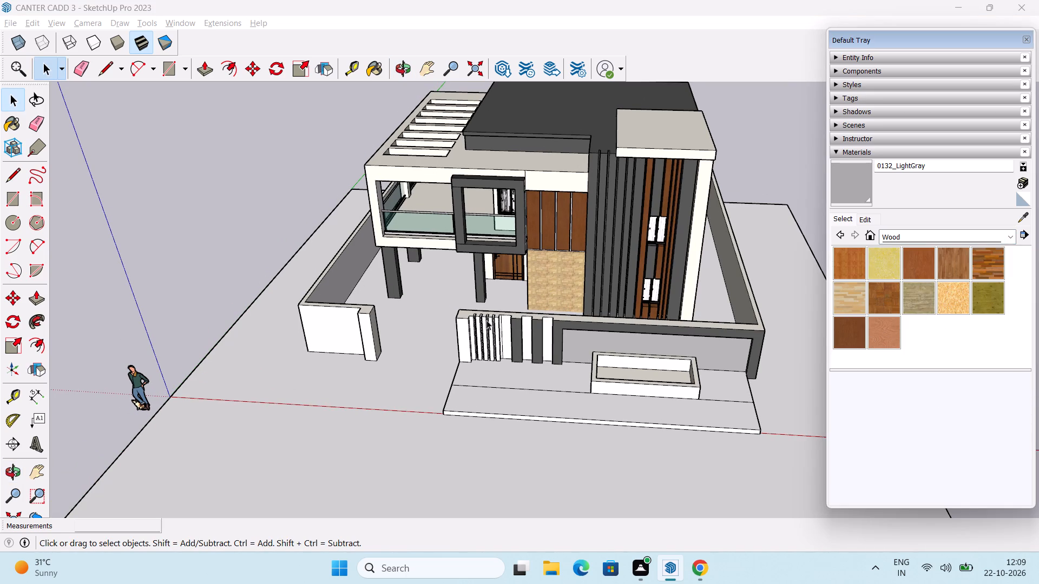
drag(858, 334, 850, 334)
scroll(340, 353, up, 2)
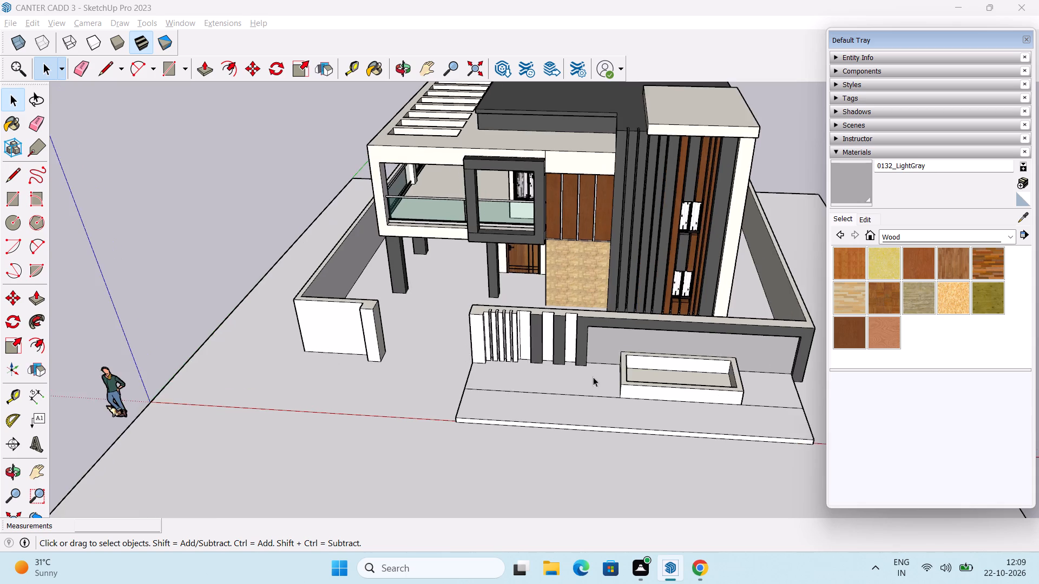
scroll(600, 366, up, 3)
scroll(490, 347, up, 5)
middle_drag(516, 321, 442, 339)
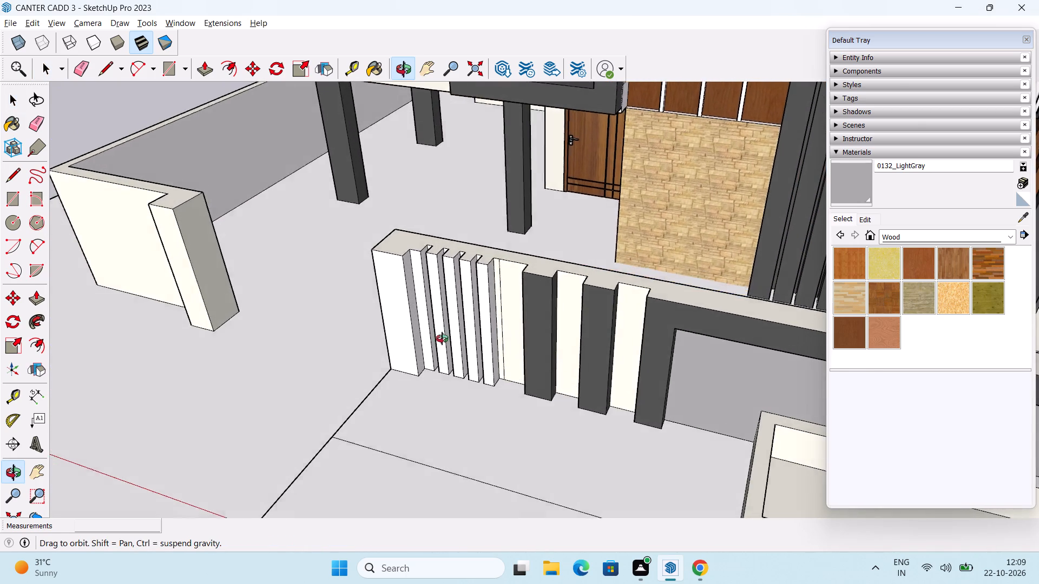
middle_drag(442, 339, 443, 341)
scroll(422, 323, up, 2)
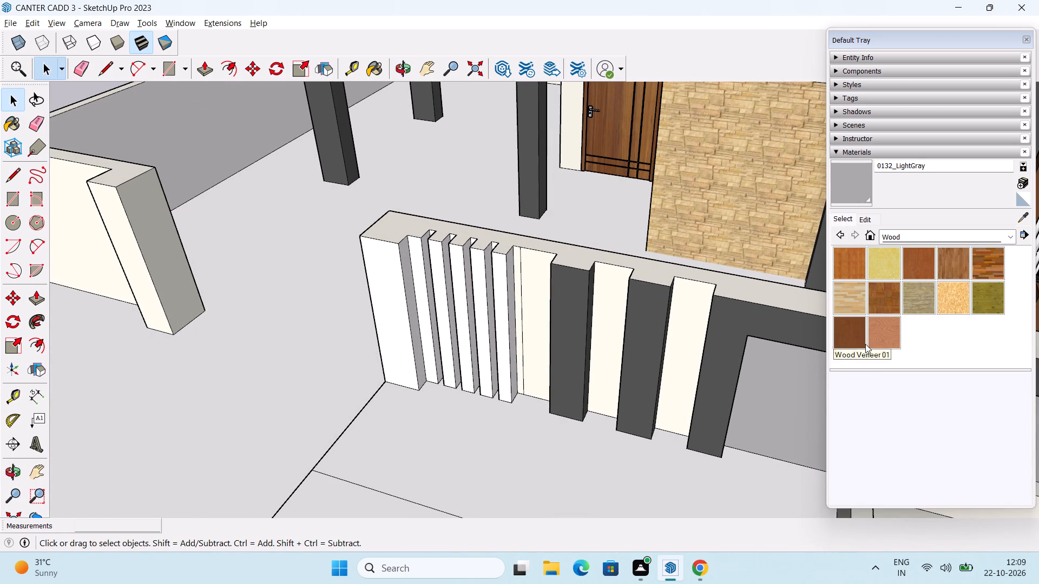
click(849, 334)
click(417, 276)
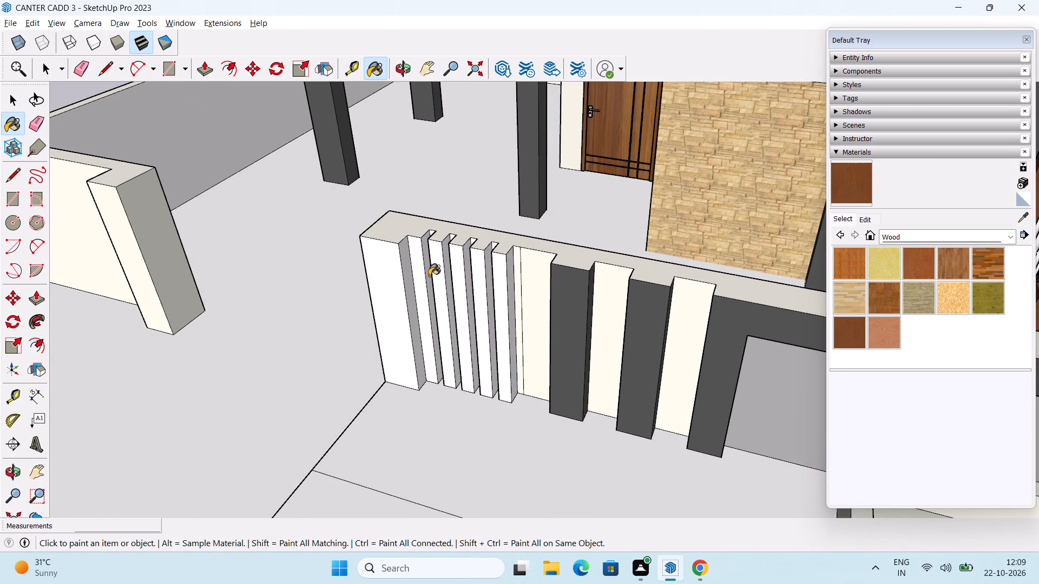
scroll(426, 276, up, 4)
click(428, 268)
click(449, 267)
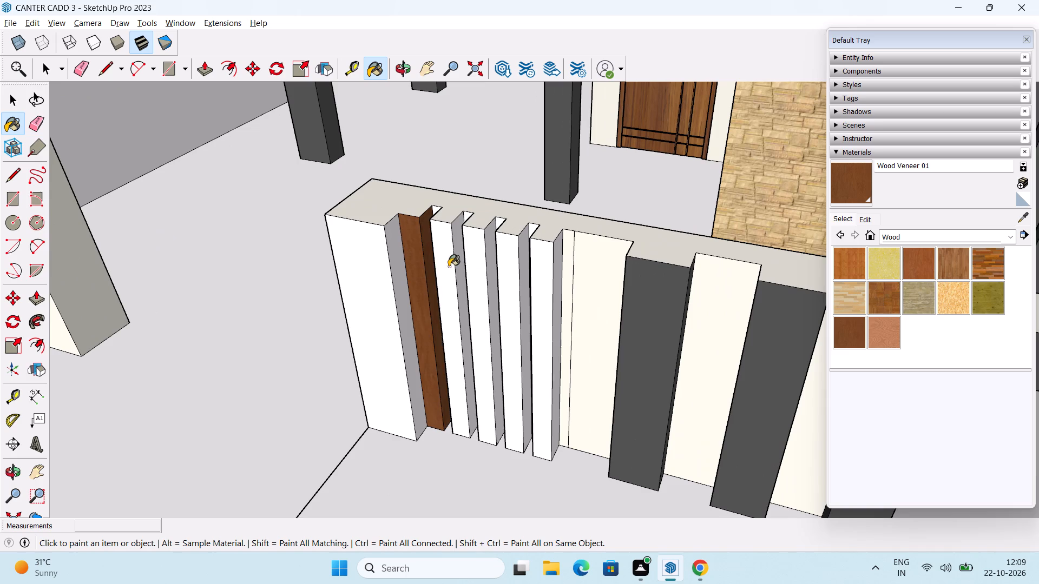
click(476, 268)
click(518, 276)
click(542, 282)
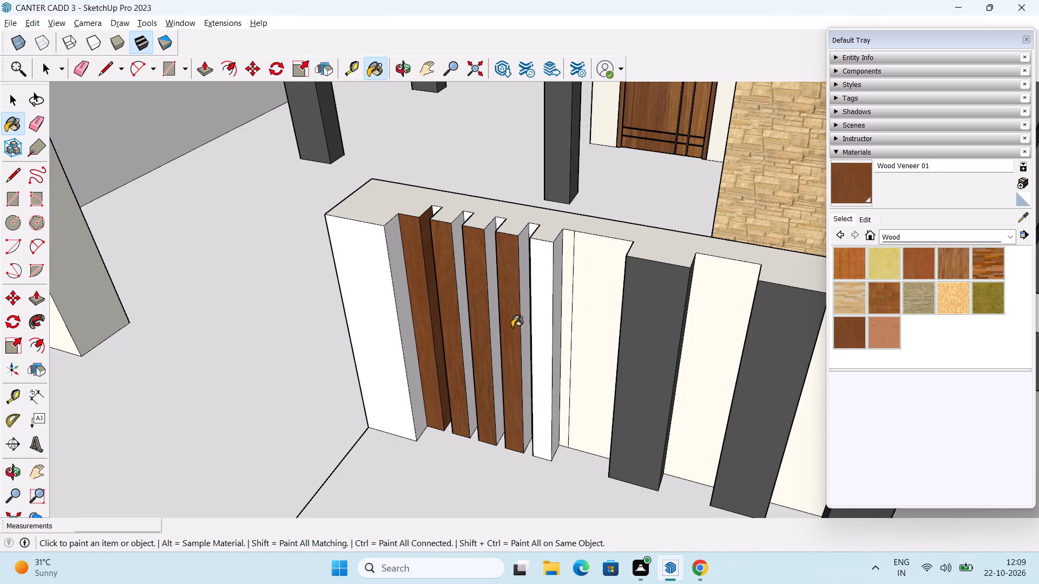
Paint the slats' side faces that face the dark gray strips with Wood Veneer 01.
middle_drag(510, 331, 495, 336)
click(552, 297)
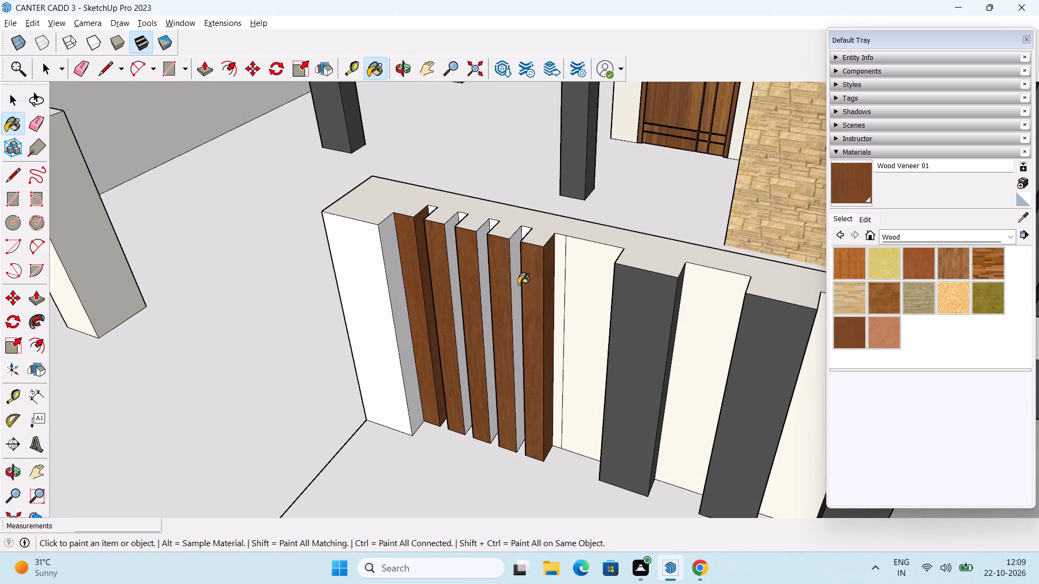
click(516, 281)
click(482, 273)
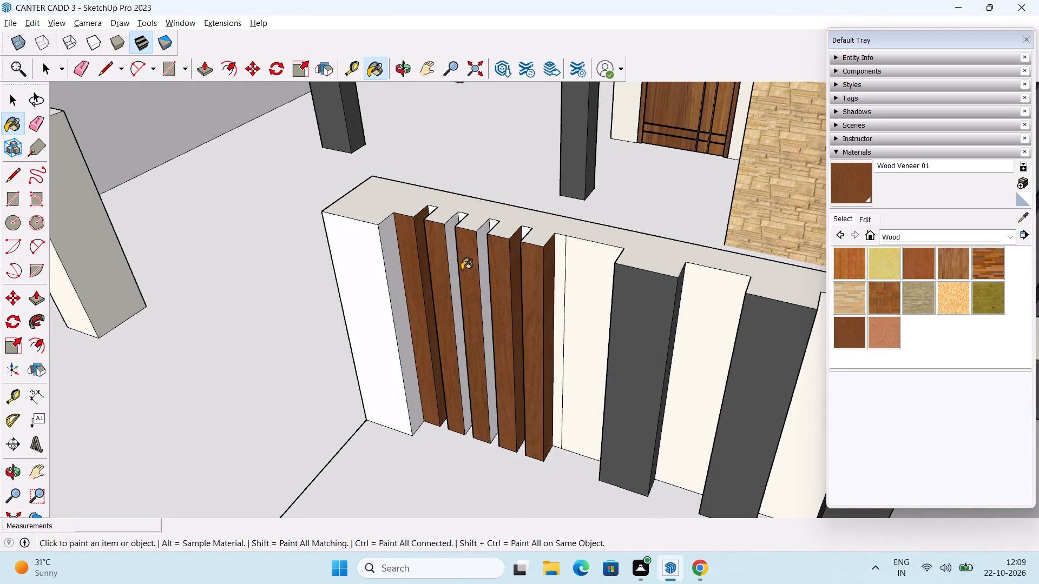
click(452, 267)
Paint the slats' opposite side faces, facing the white end pillar, with Wood Veneer 01.
middle_drag(510, 320, 767, 300)
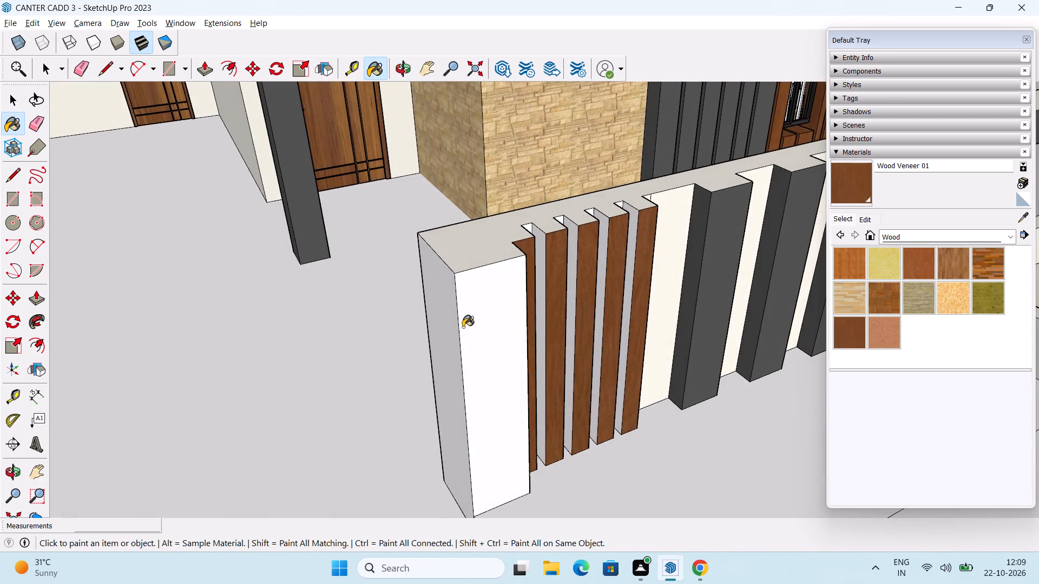
scroll(485, 324, up, 2)
scroll(567, 316, up, 2)
click(549, 296)
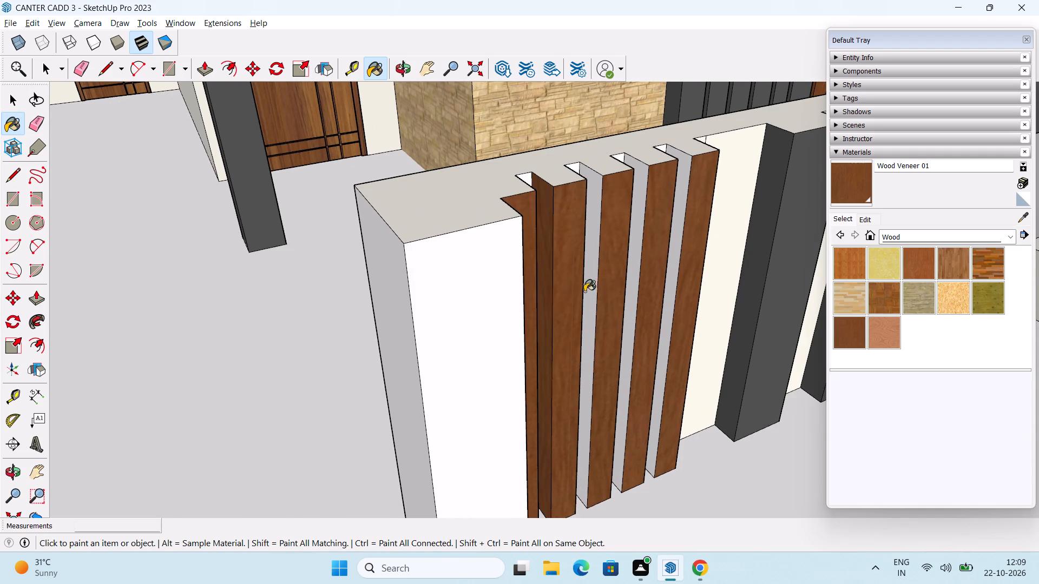
click(595, 293)
click(635, 290)
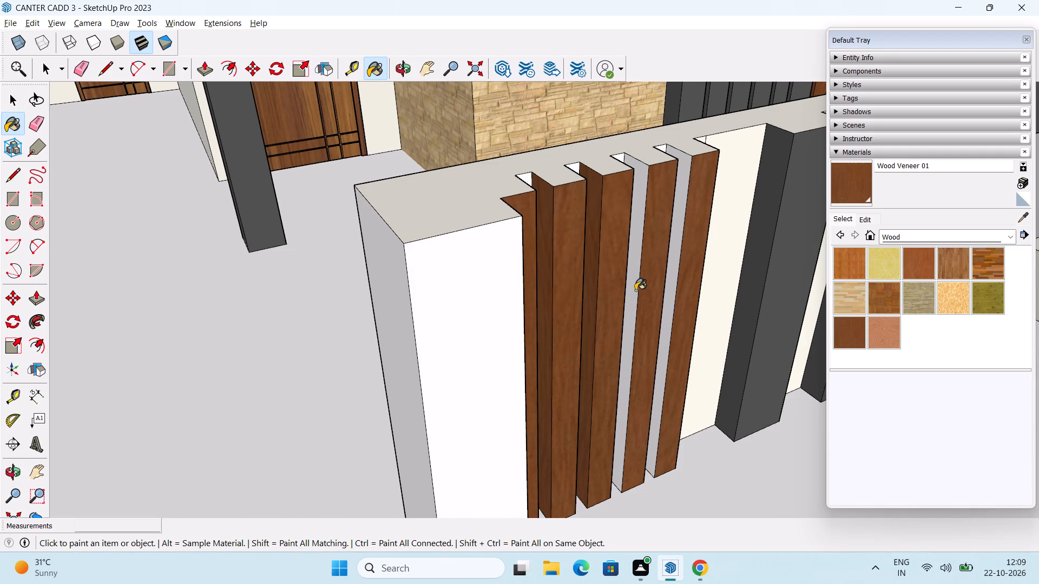
click(674, 287)
Paint the four recessed wall strips between the slats with Wood Veneer 01.
scroll(676, 307, down, 3)
middle_drag(701, 349, 618, 334)
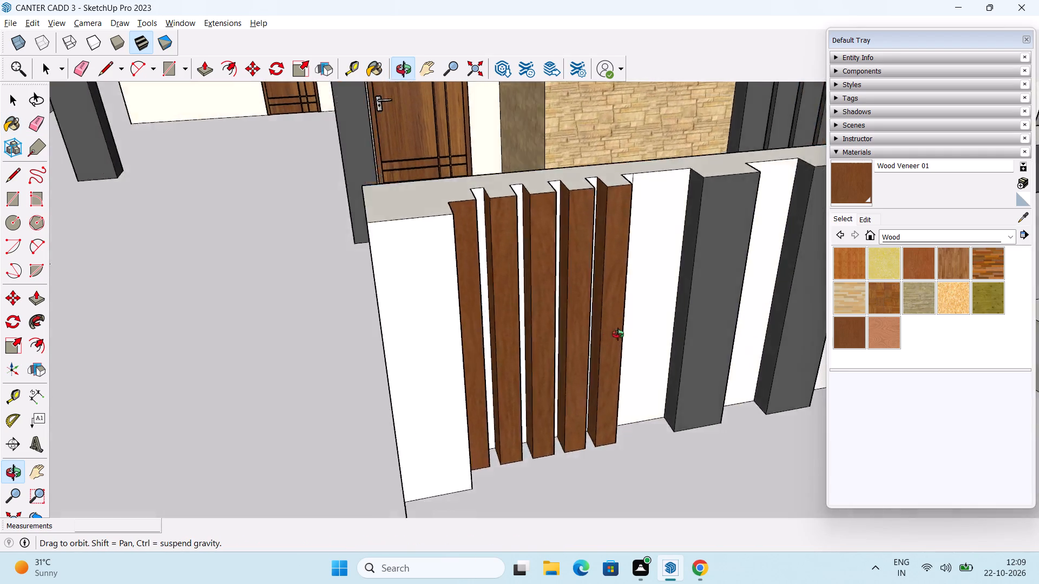
middle_drag(618, 334, 543, 372)
scroll(554, 368, down, 3)
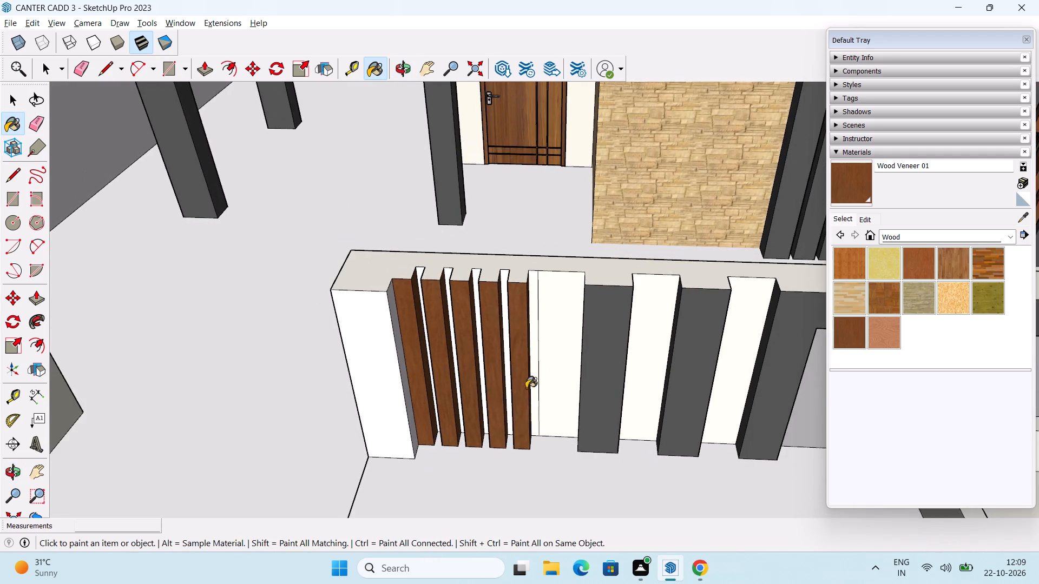
middle_drag(514, 402, 541, 411)
scroll(550, 406, down, 1)
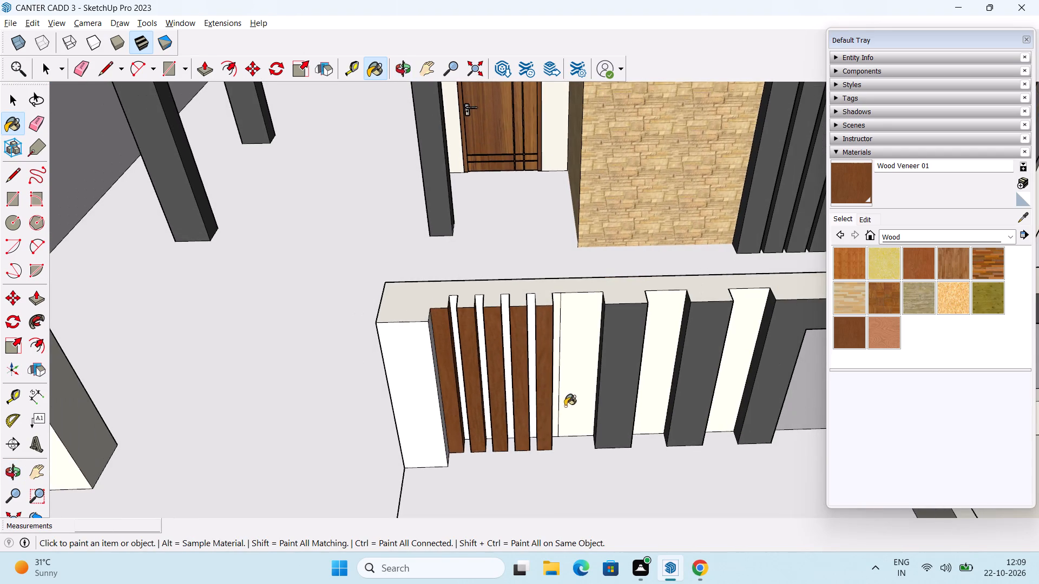
middle_drag(569, 410, 543, 407)
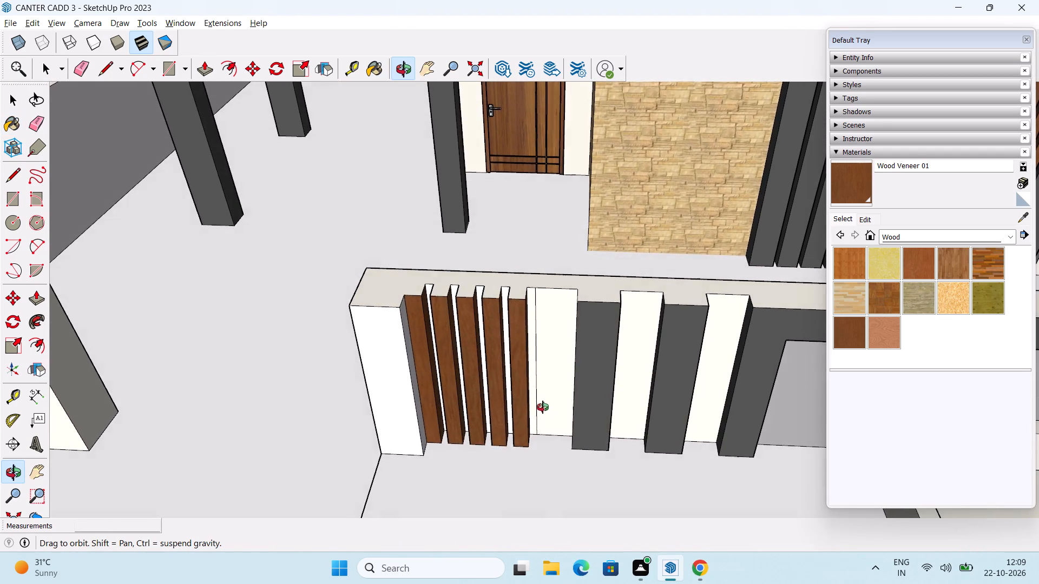
middle_drag(543, 407, 534, 410)
scroll(422, 361, up, 8)
middle_drag(431, 325, 472, 319)
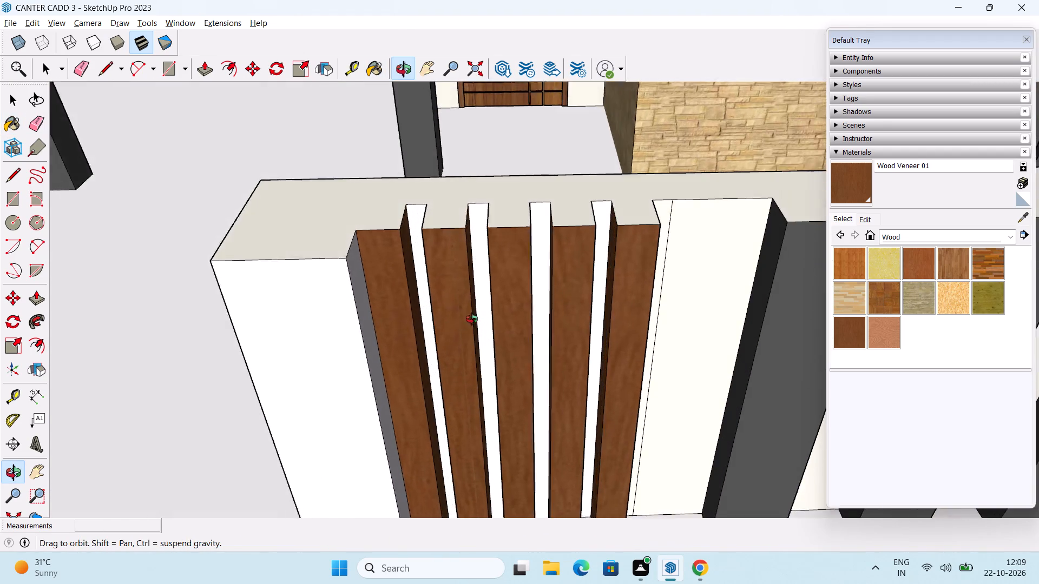
middle_drag(472, 319, 490, 340)
click(416, 223)
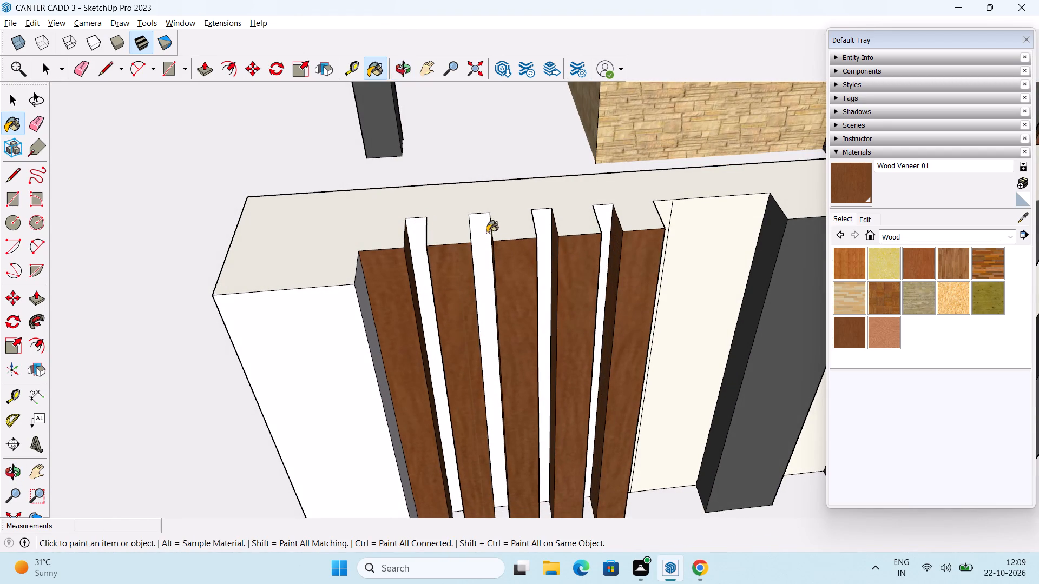
drag(481, 233, 488, 233)
click(545, 228)
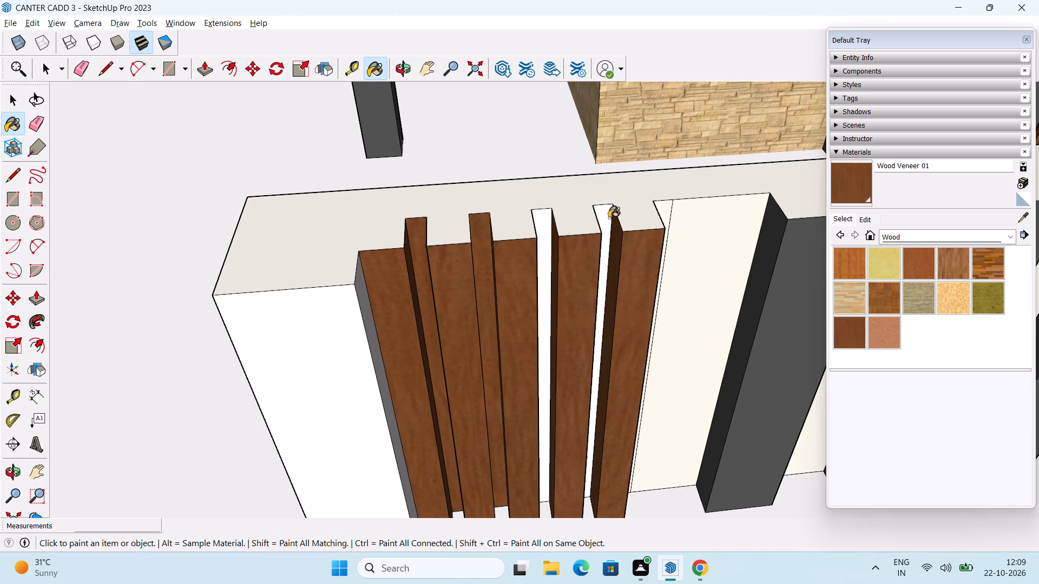
click(609, 218)
Paint the white end pillar's inner side face, next to the first slat, with Wood Veneer 01.
middle_drag(553, 289, 339, 328)
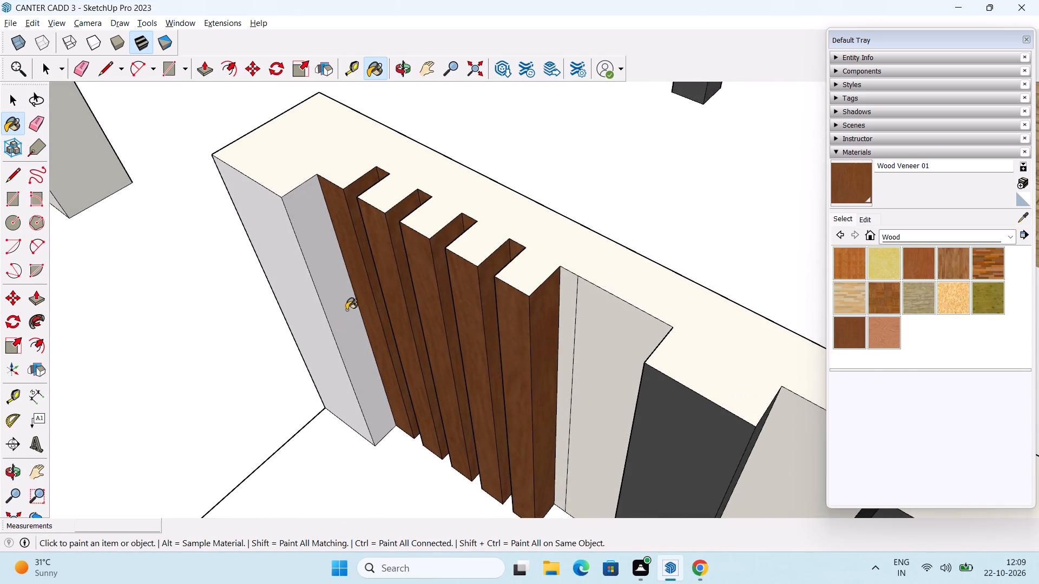
scroll(346, 309, up, 2)
click(333, 266)
scroll(359, 277, down, 3)
scroll(418, 330, down, 3)
middle_drag(452, 387, 468, 373)
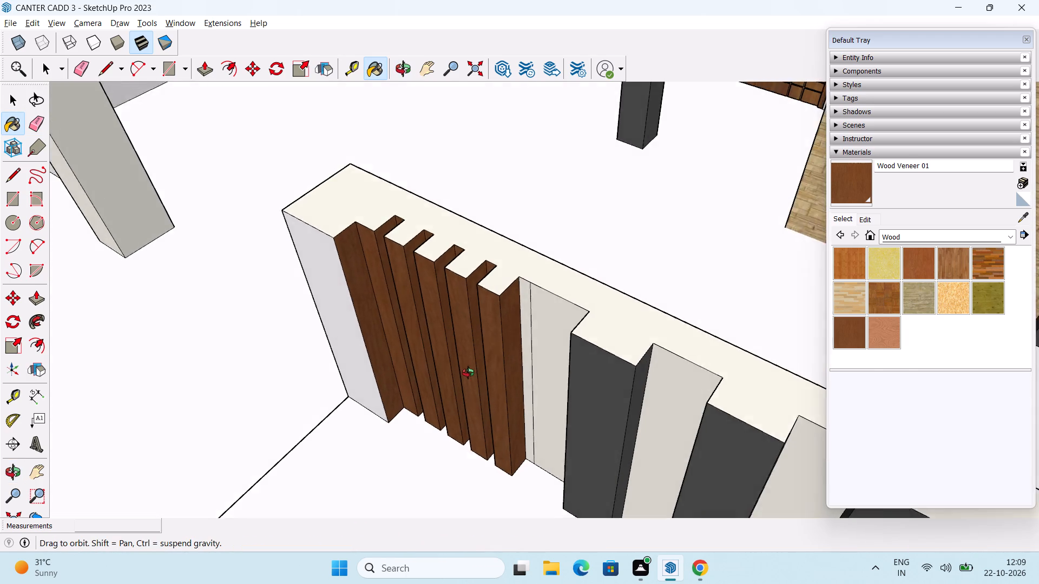
middle_drag(468, 373, 418, 417)
scroll(524, 367, up, 4)
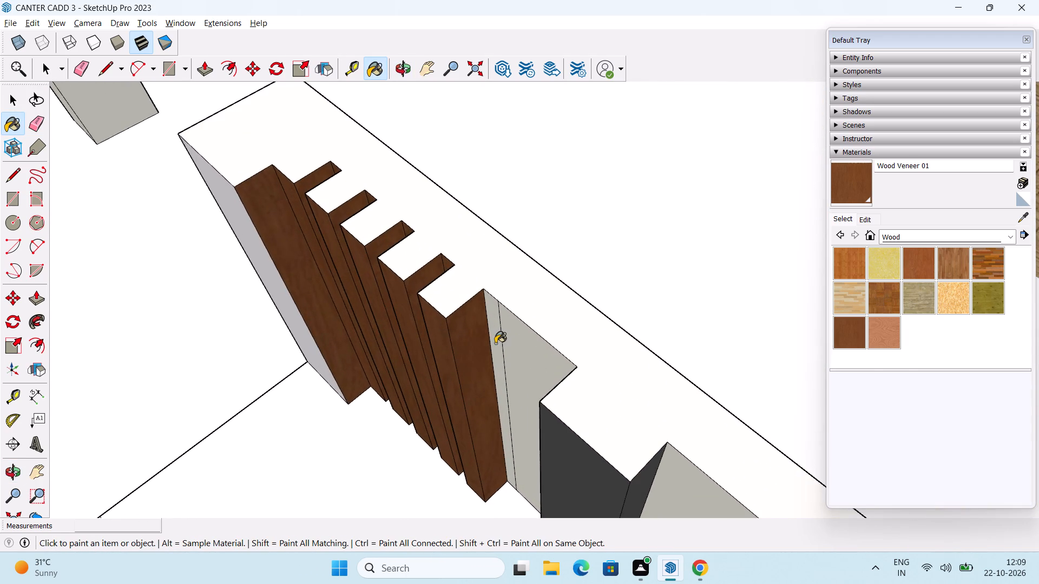
scroll(495, 343, down, 6)
middle_drag(451, 386, 563, 301)
key(space)
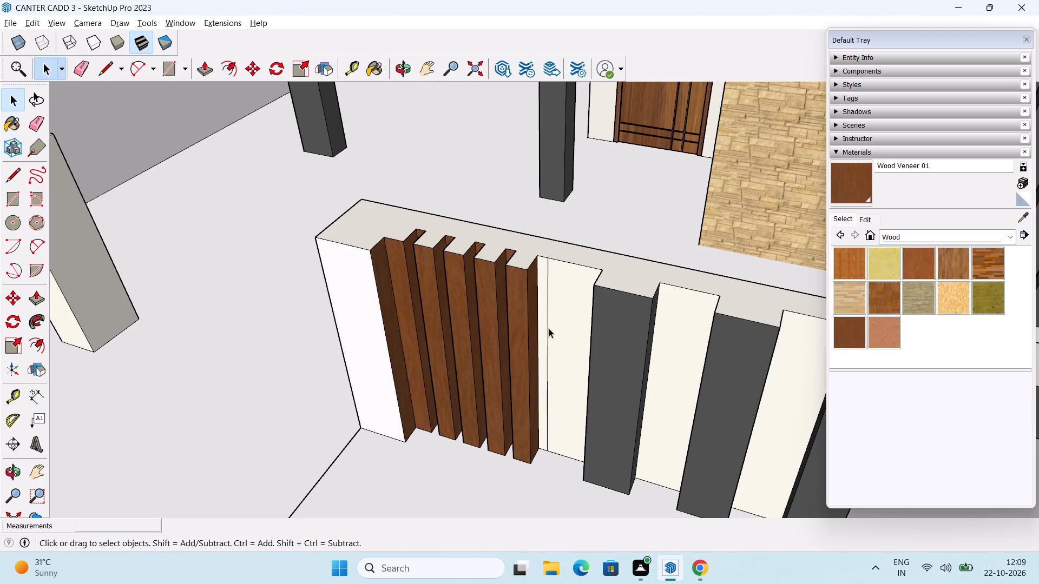
Delete the stray vertical edge on the ivory wall strip beside the last wood slat.
click(549, 328)
key(Delete)
Examine the front boundary wall, the gate opening and the planter slab from several angles.
scroll(580, 326, down, 10)
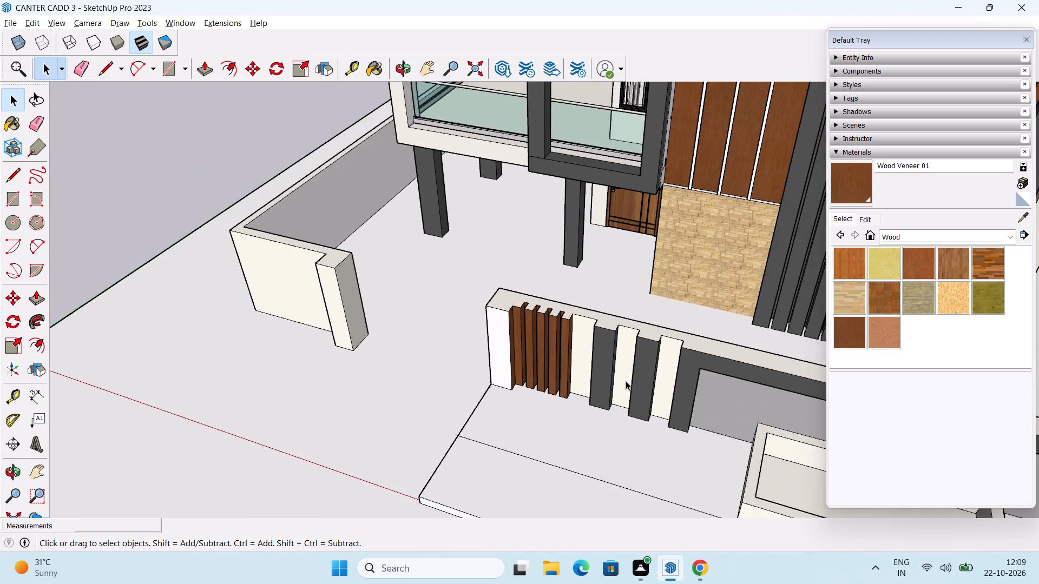
middle_drag(683, 311, 742, 233)
scroll(645, 269, down, 2)
shift+middle_drag(595, 329, 564, 390)
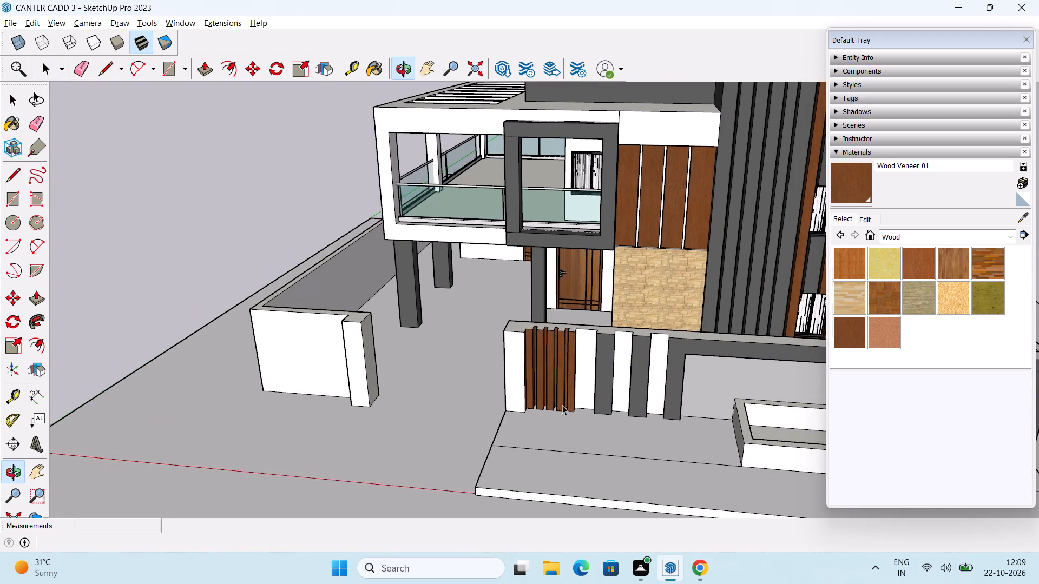
middle_drag(562, 414, 619, 370)
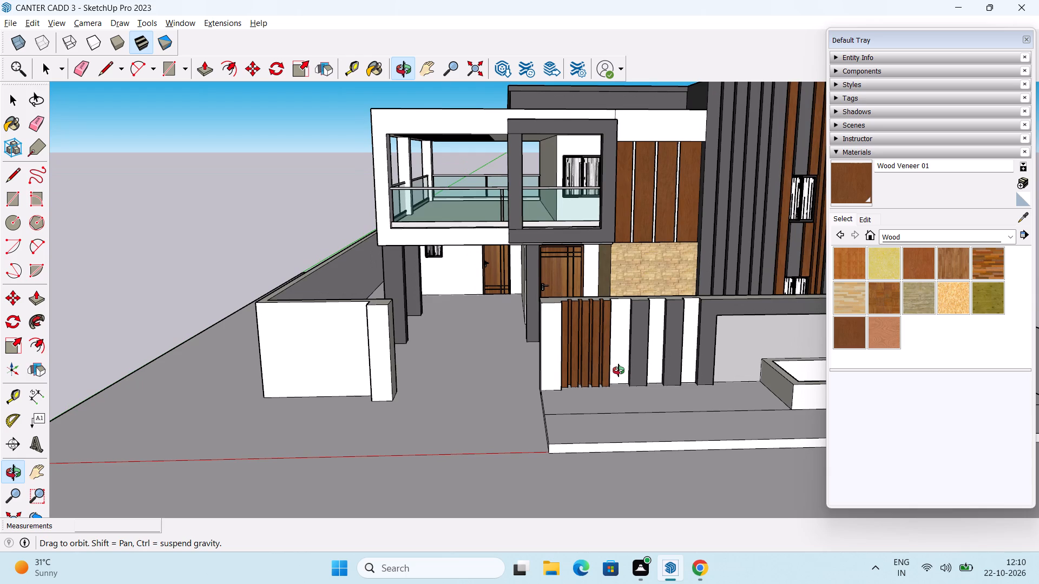
middle_drag(619, 370, 656, 354)
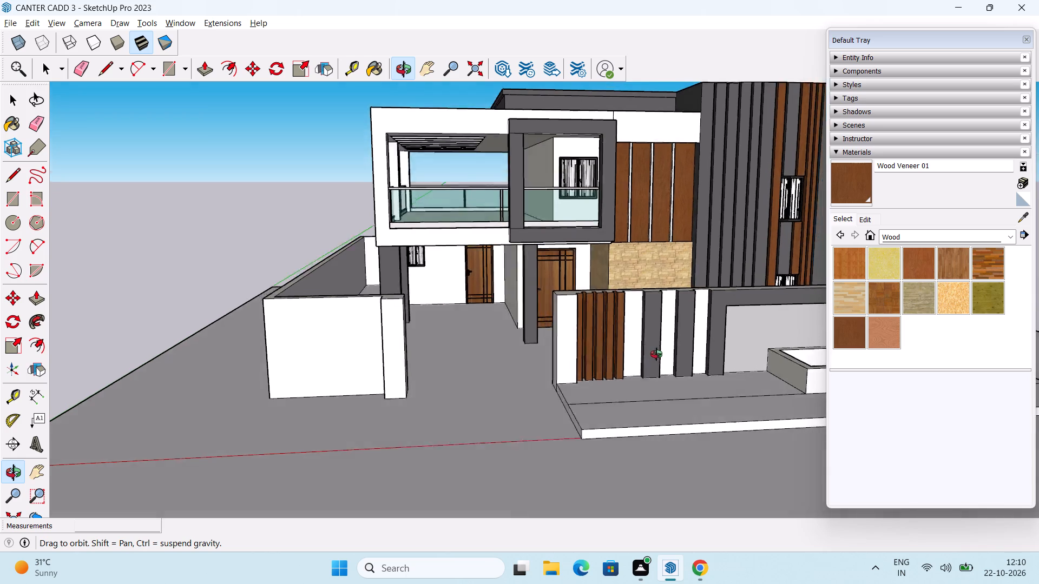
middle_drag(656, 354, 812, 374)
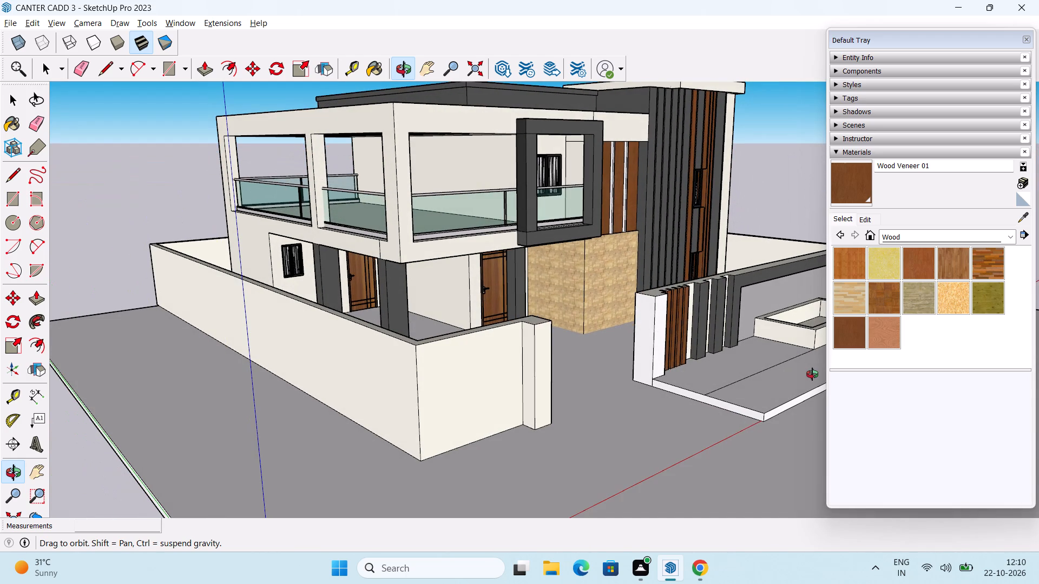
middle_drag(812, 374, 759, 362)
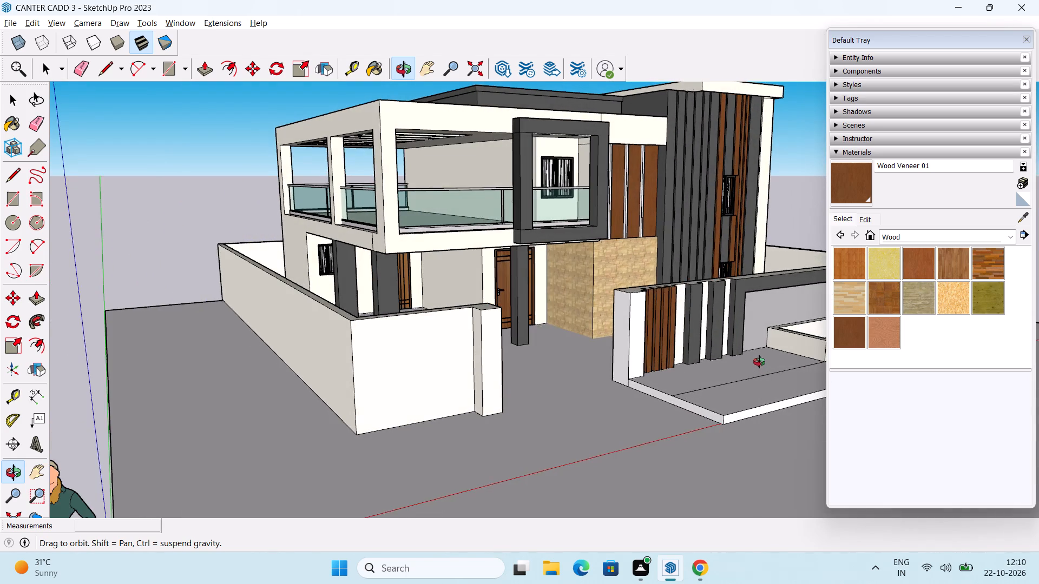
middle_drag(759, 362, 761, 355)
middle_drag(658, 402, 588, 404)
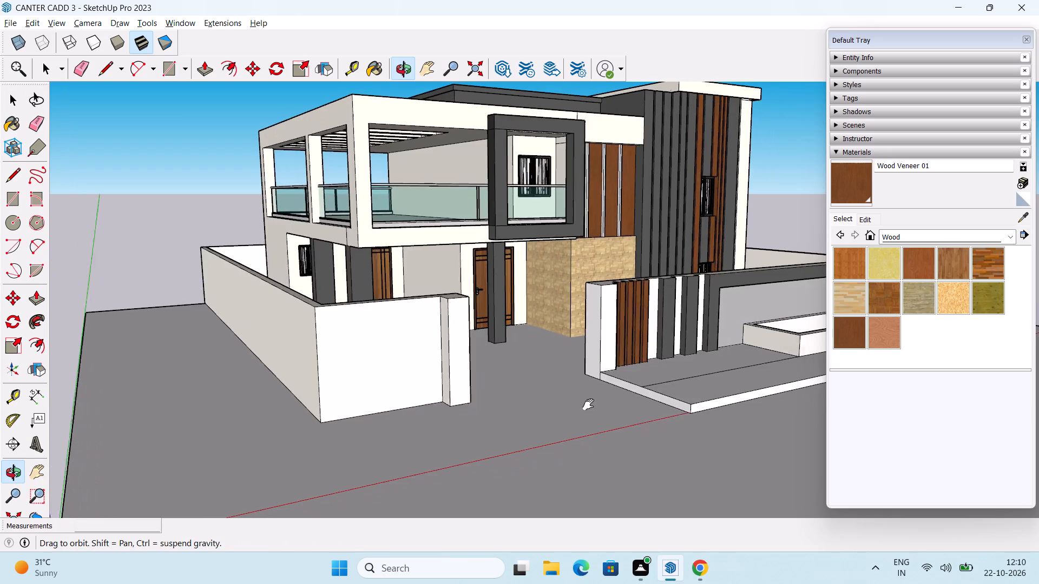
middle_drag(588, 404, 585, 406)
middle_drag(582, 413, 709, 417)
shift+middle_drag(693, 420, 527, 409)
middle_drag(553, 410, 622, 426)
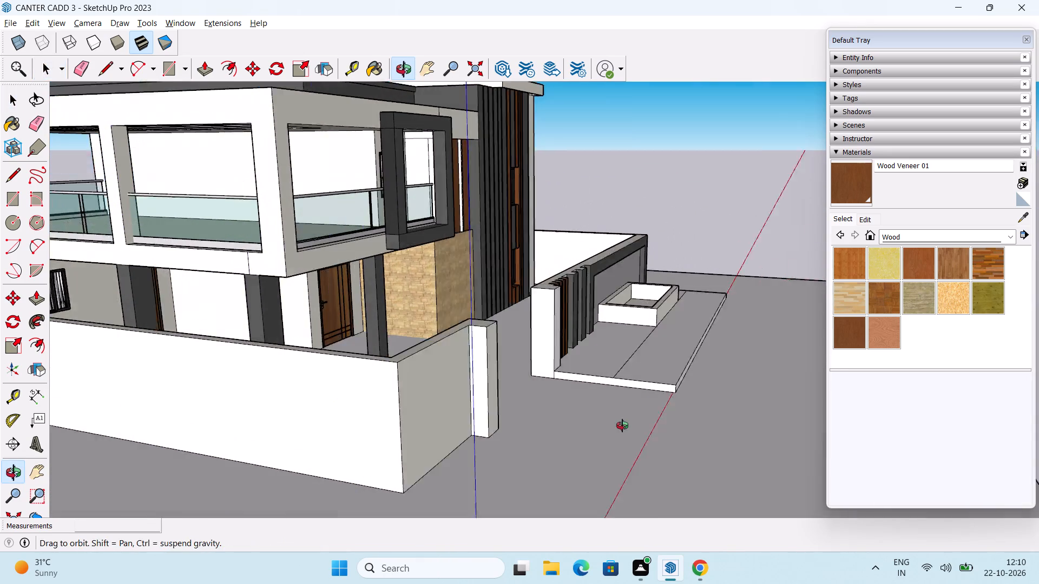
middle_drag(622, 426, 630, 427)
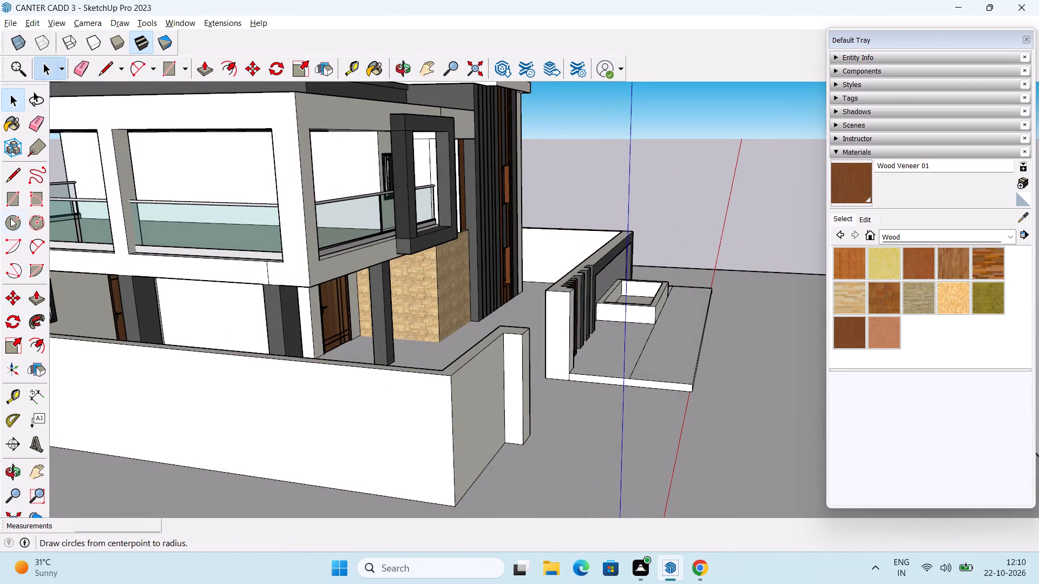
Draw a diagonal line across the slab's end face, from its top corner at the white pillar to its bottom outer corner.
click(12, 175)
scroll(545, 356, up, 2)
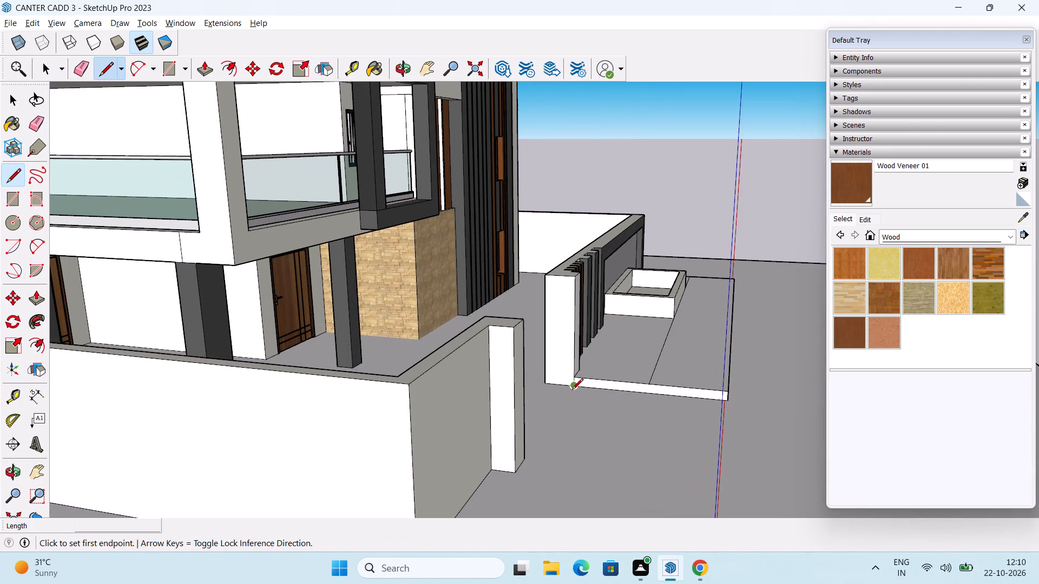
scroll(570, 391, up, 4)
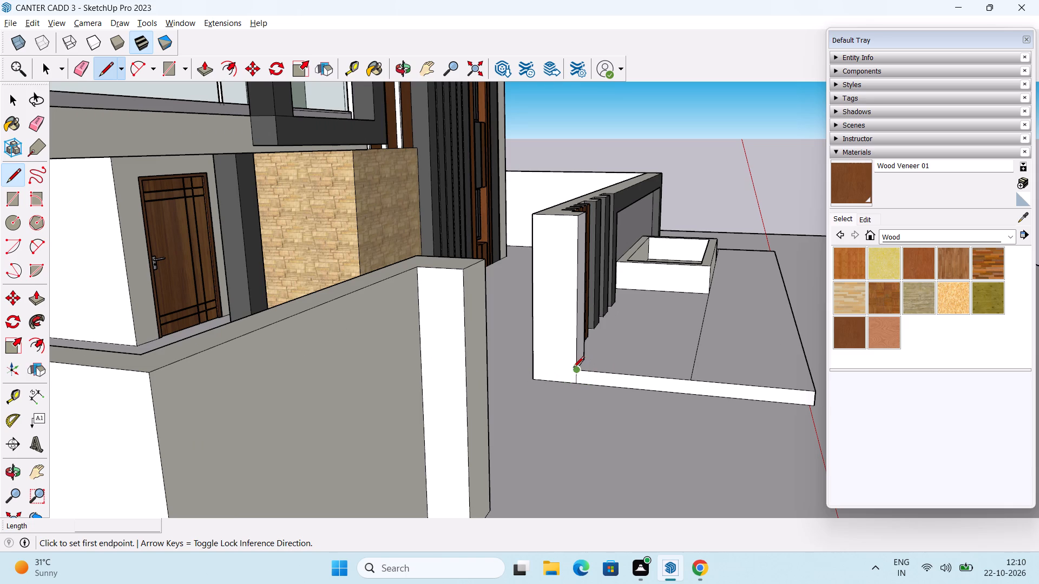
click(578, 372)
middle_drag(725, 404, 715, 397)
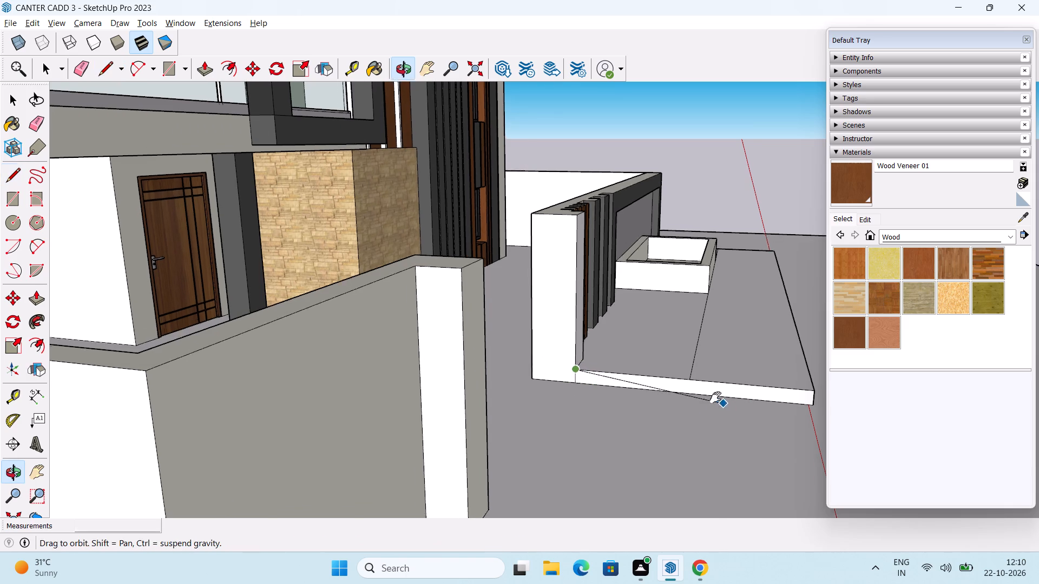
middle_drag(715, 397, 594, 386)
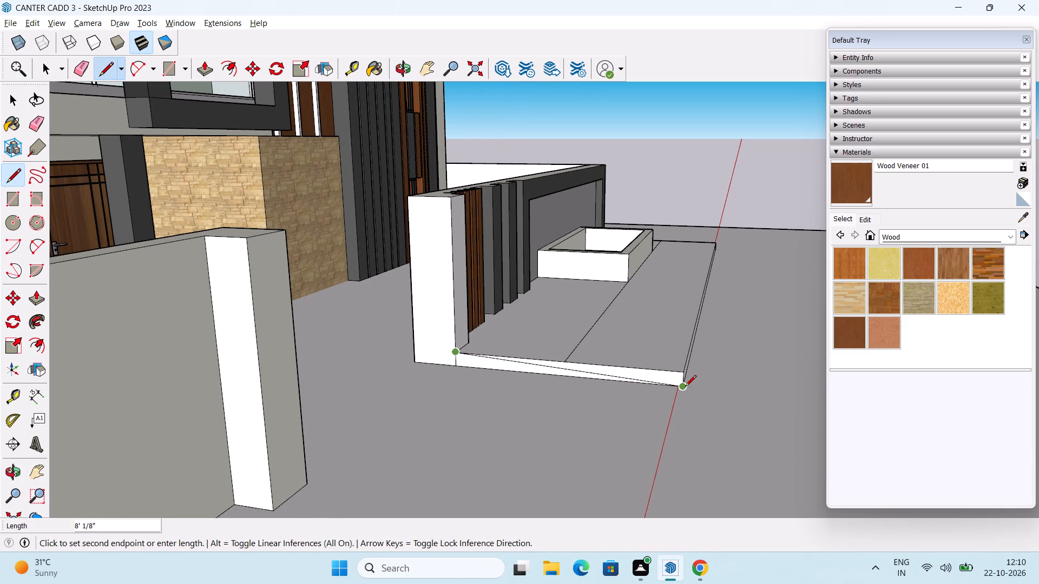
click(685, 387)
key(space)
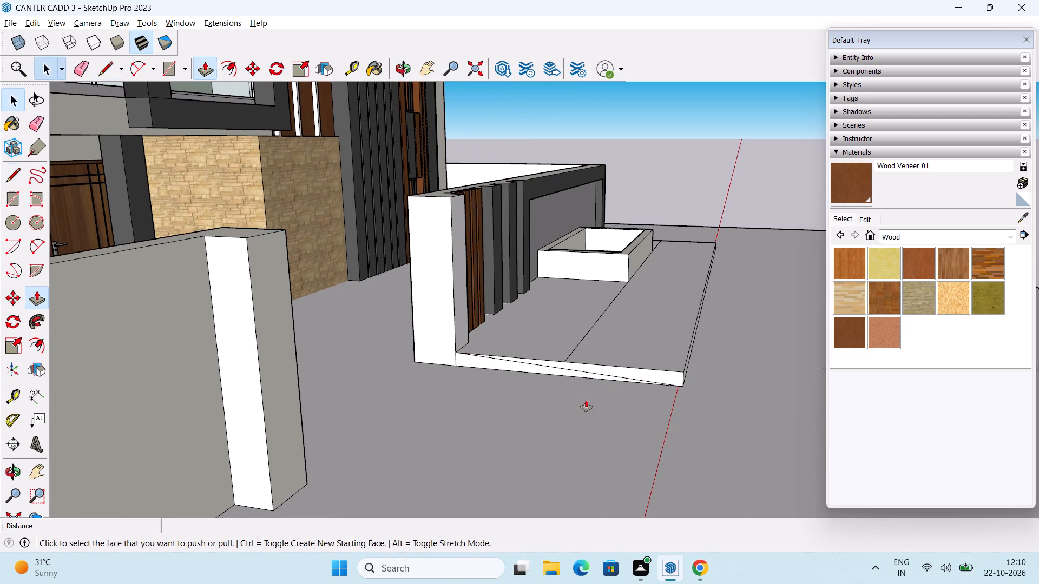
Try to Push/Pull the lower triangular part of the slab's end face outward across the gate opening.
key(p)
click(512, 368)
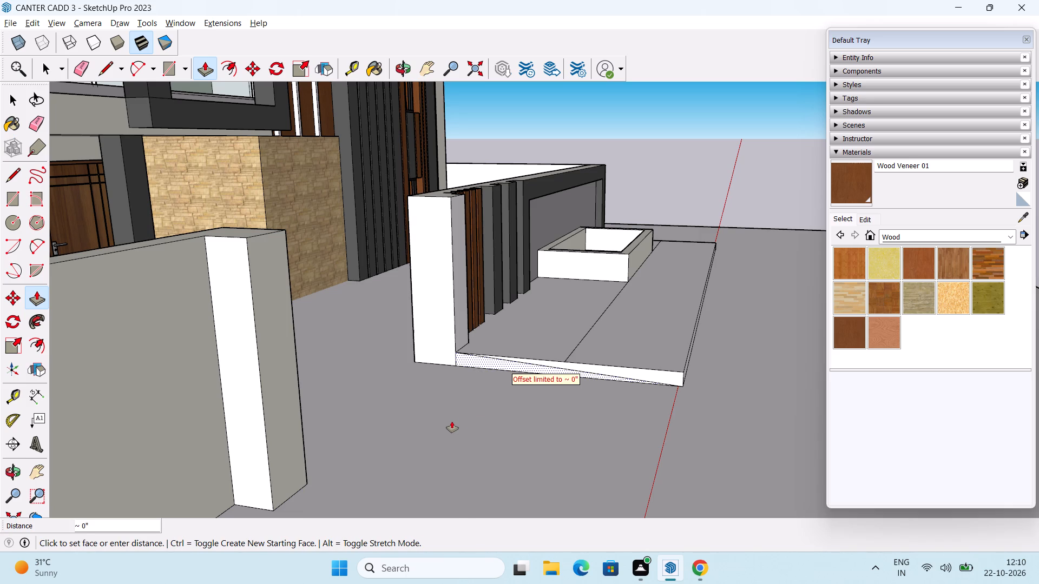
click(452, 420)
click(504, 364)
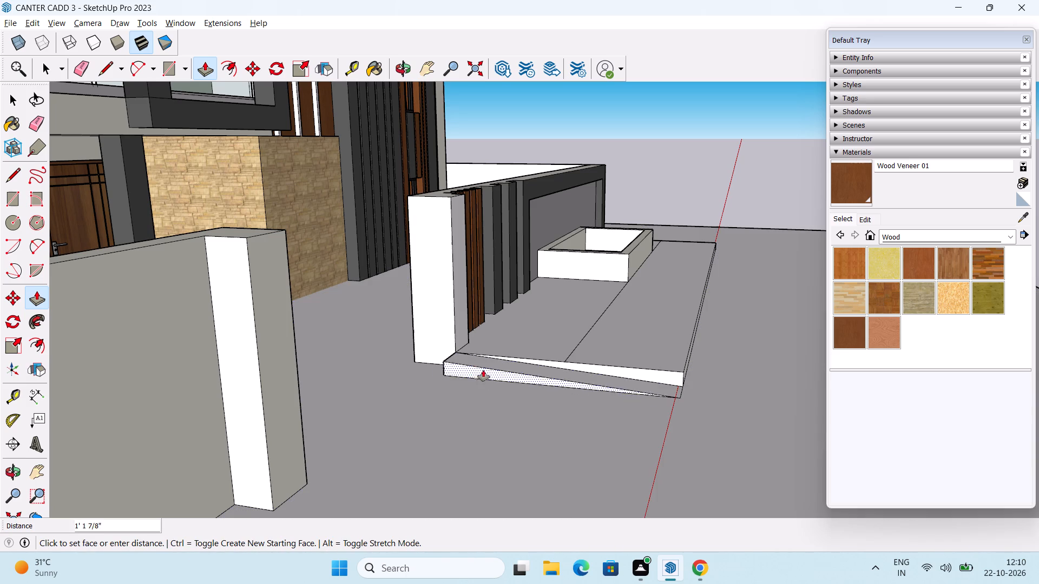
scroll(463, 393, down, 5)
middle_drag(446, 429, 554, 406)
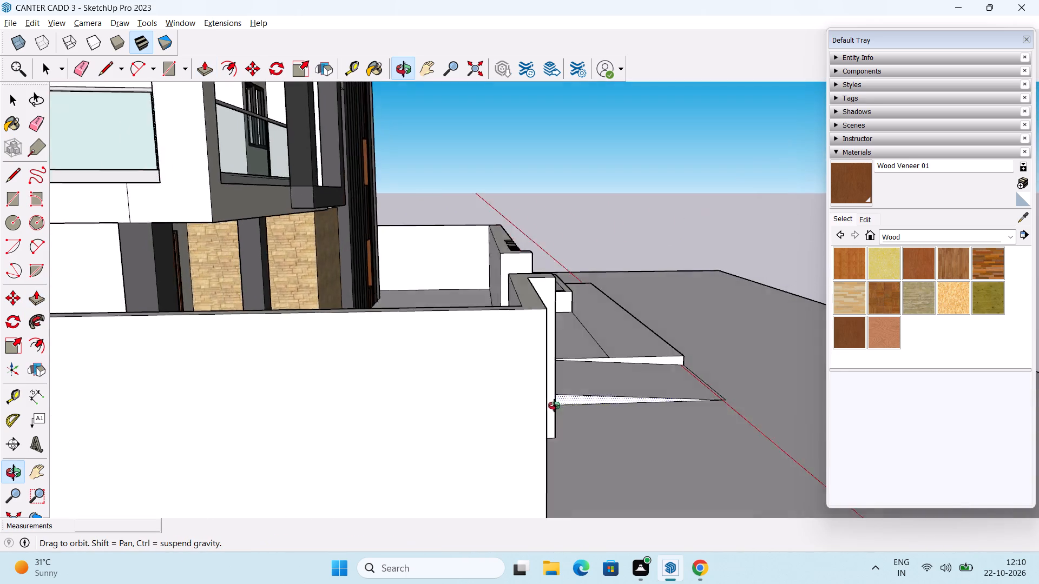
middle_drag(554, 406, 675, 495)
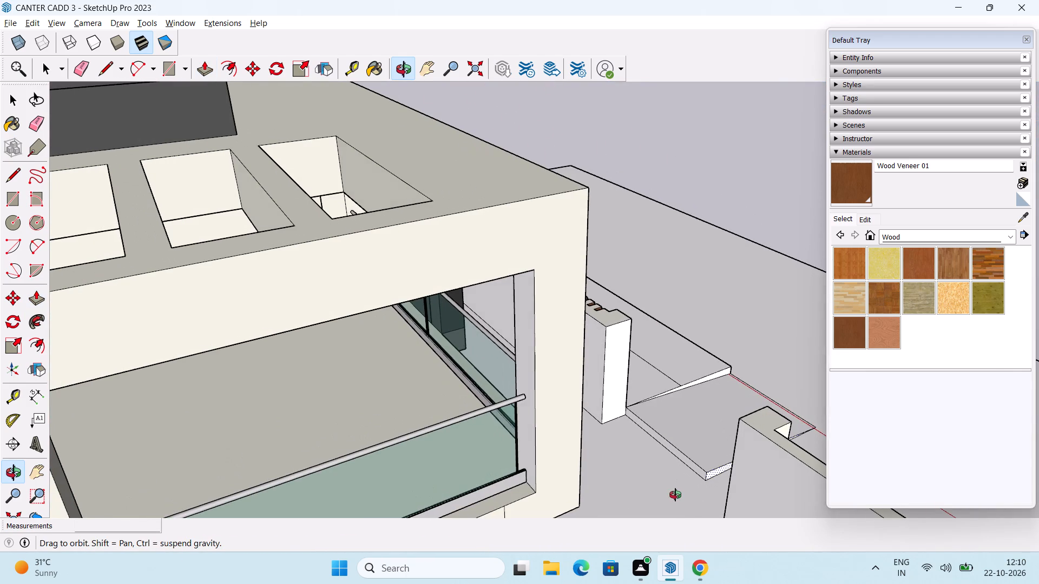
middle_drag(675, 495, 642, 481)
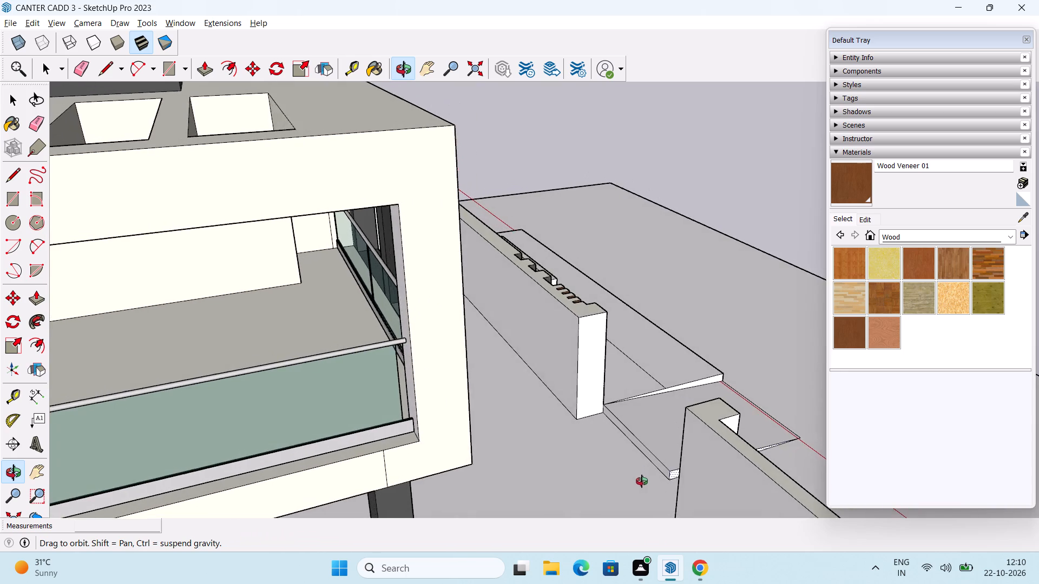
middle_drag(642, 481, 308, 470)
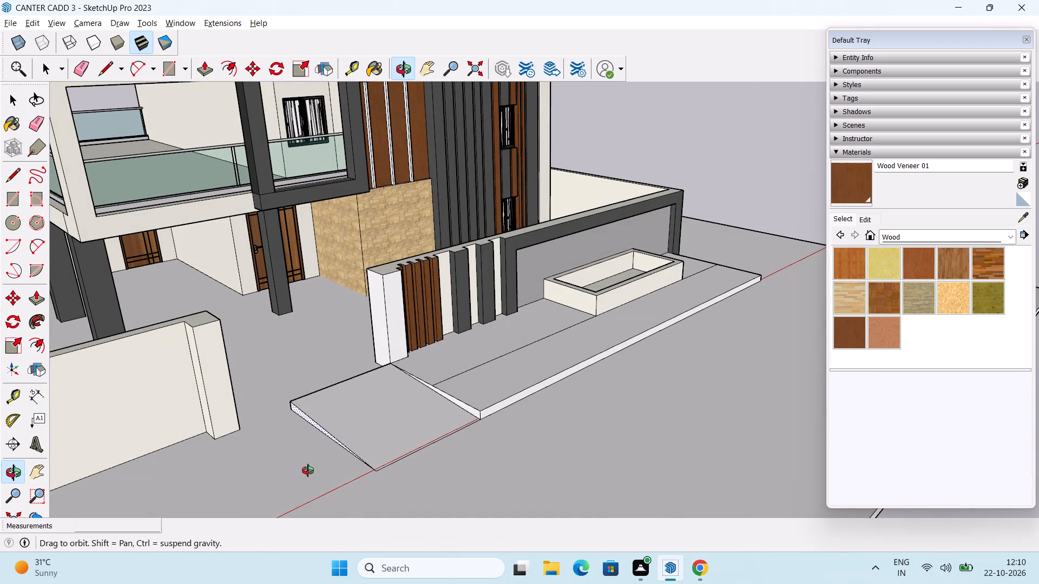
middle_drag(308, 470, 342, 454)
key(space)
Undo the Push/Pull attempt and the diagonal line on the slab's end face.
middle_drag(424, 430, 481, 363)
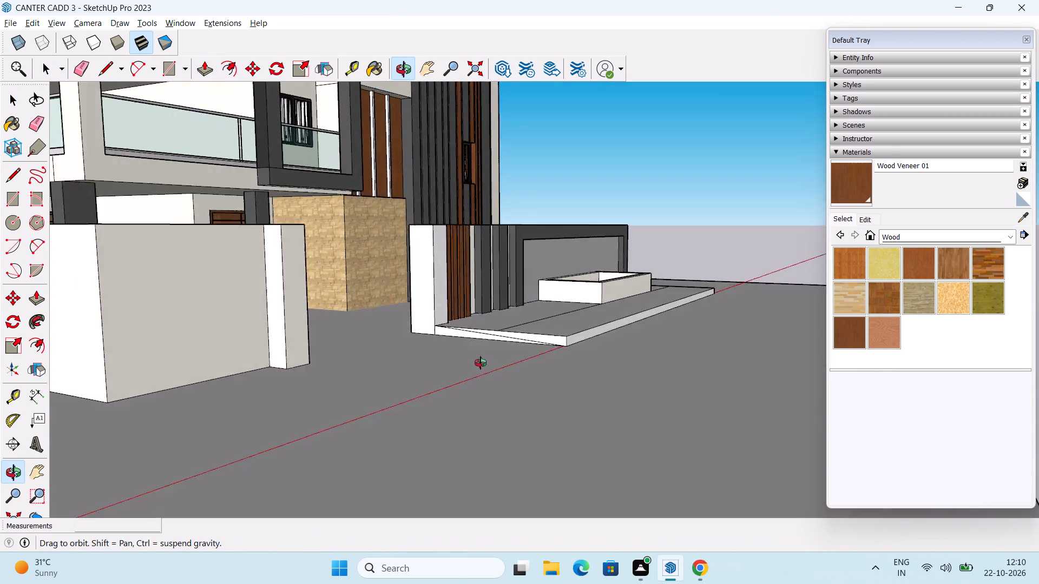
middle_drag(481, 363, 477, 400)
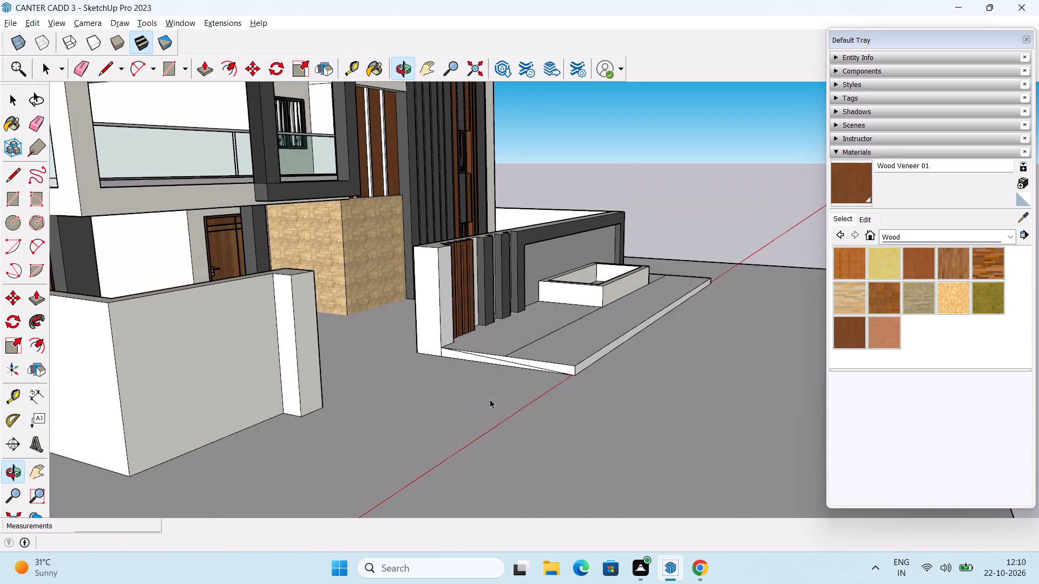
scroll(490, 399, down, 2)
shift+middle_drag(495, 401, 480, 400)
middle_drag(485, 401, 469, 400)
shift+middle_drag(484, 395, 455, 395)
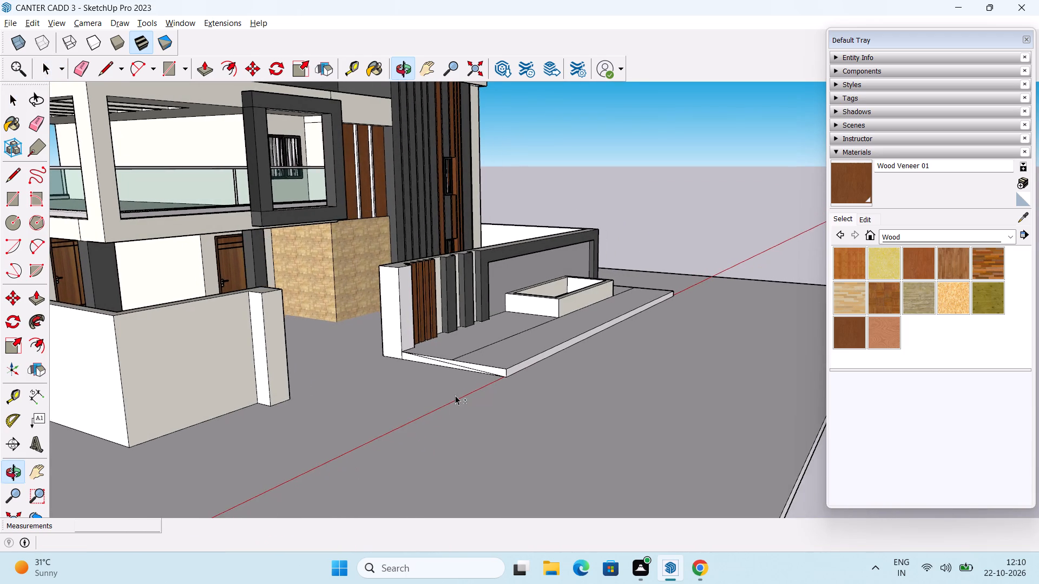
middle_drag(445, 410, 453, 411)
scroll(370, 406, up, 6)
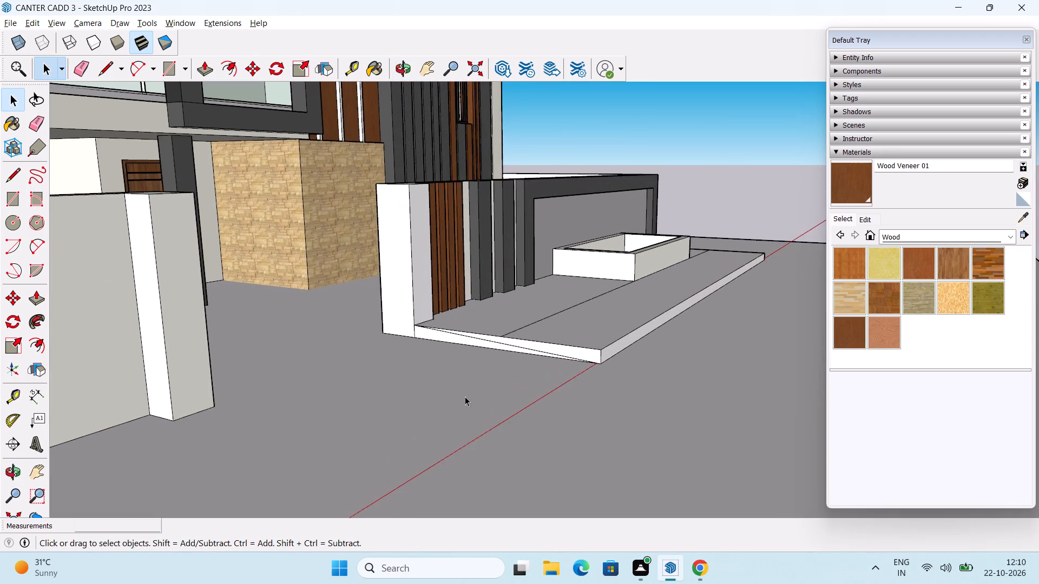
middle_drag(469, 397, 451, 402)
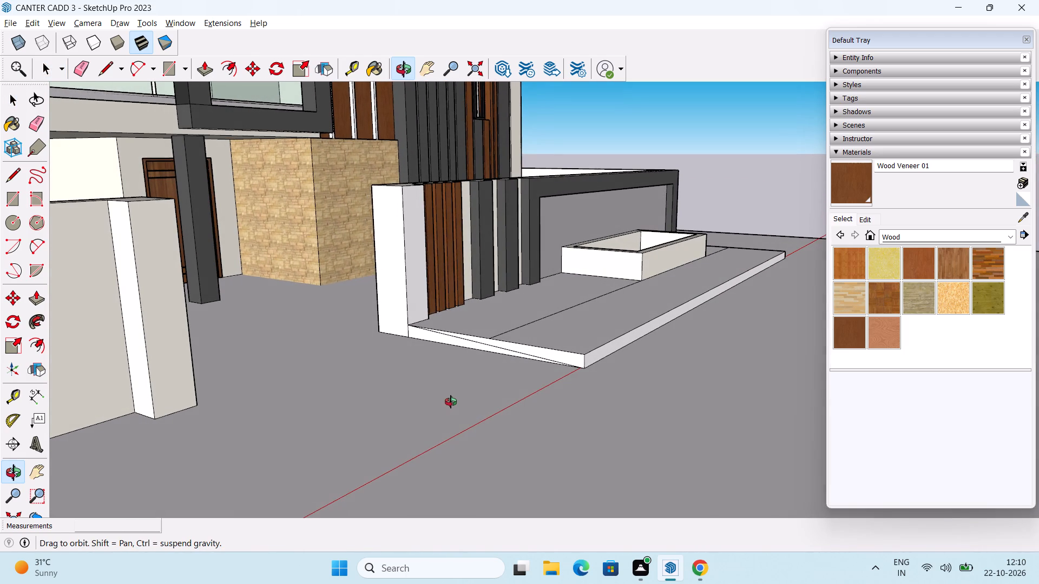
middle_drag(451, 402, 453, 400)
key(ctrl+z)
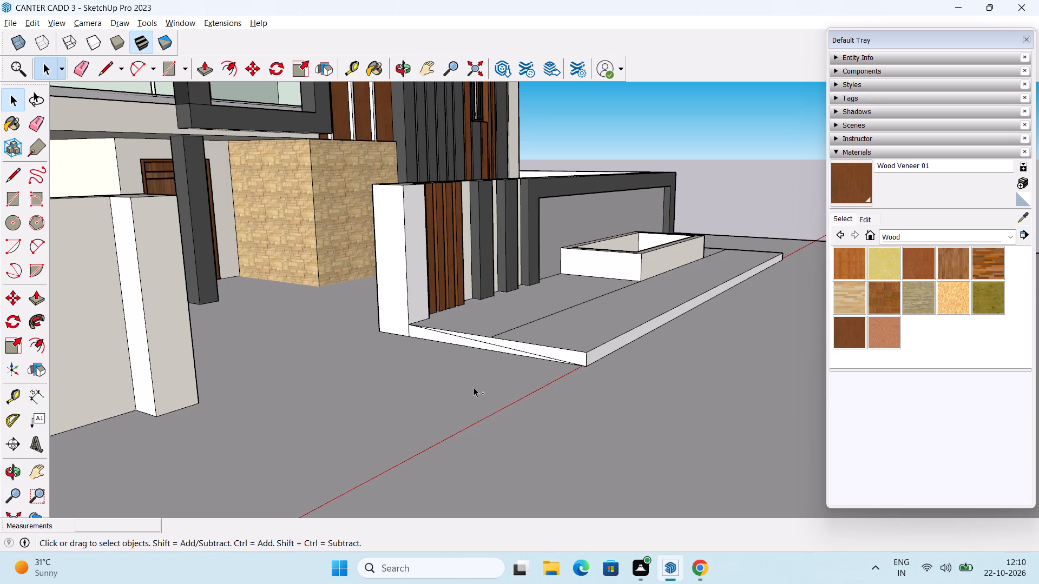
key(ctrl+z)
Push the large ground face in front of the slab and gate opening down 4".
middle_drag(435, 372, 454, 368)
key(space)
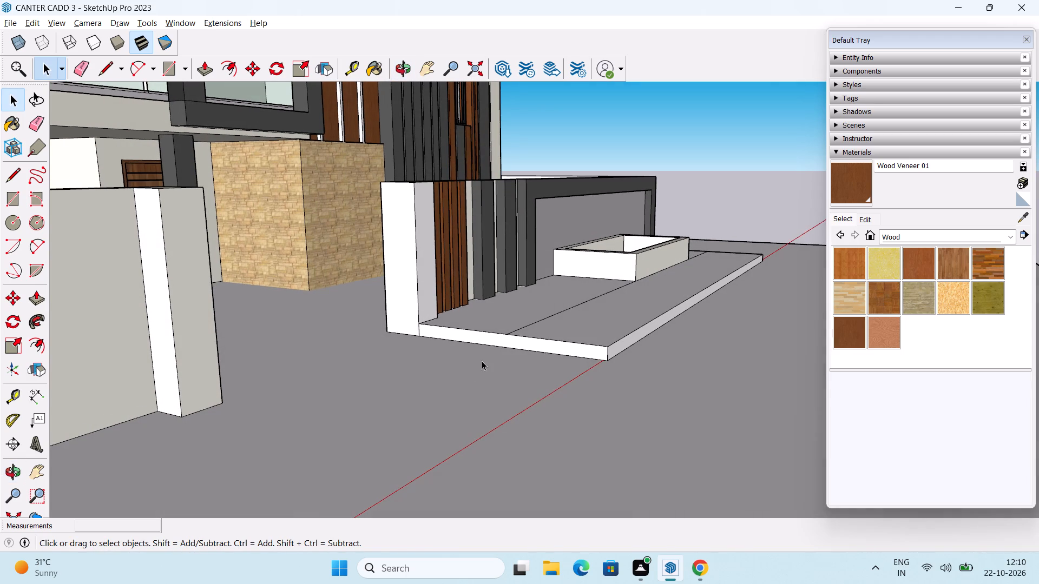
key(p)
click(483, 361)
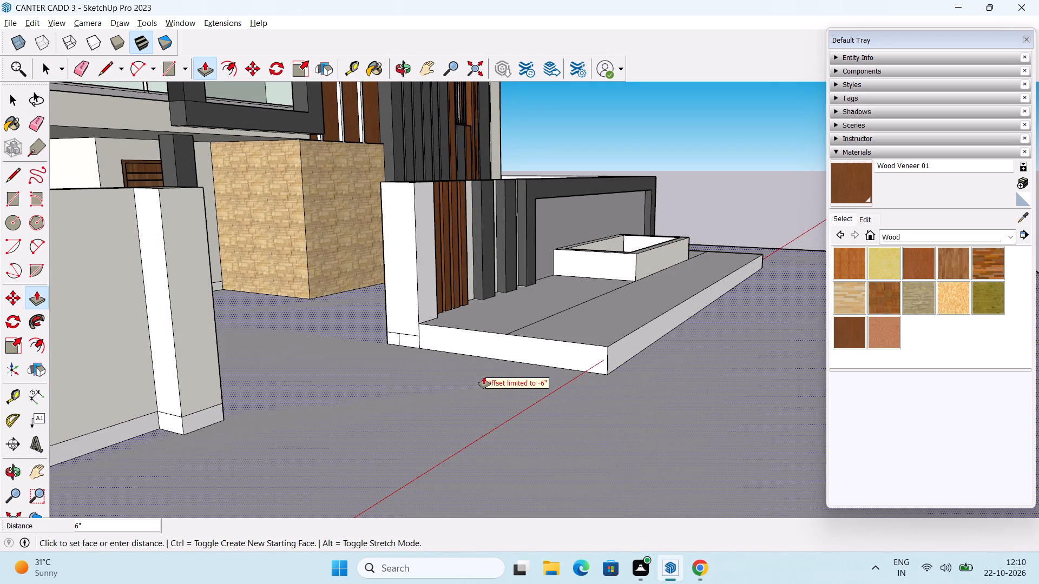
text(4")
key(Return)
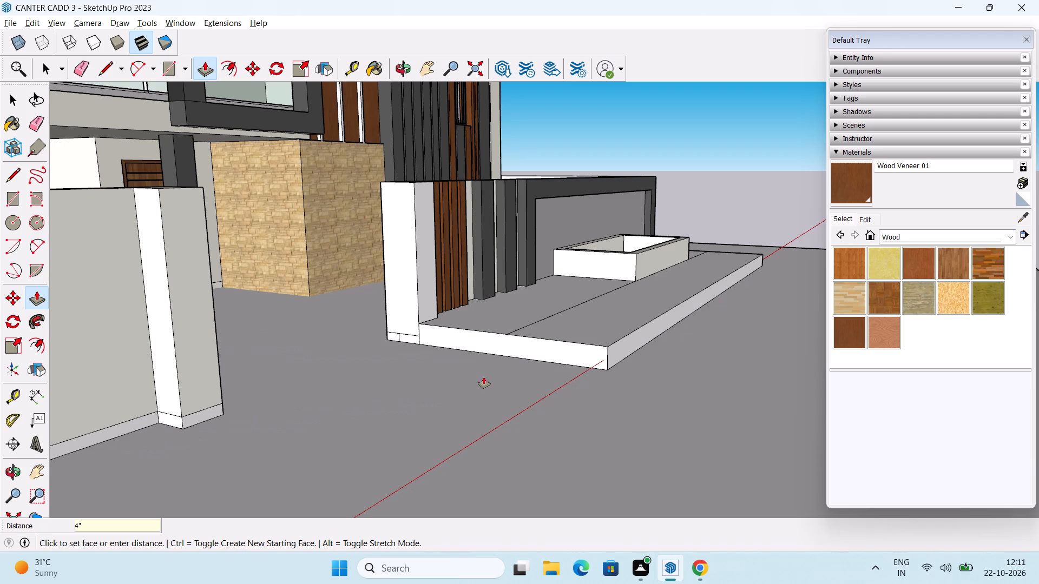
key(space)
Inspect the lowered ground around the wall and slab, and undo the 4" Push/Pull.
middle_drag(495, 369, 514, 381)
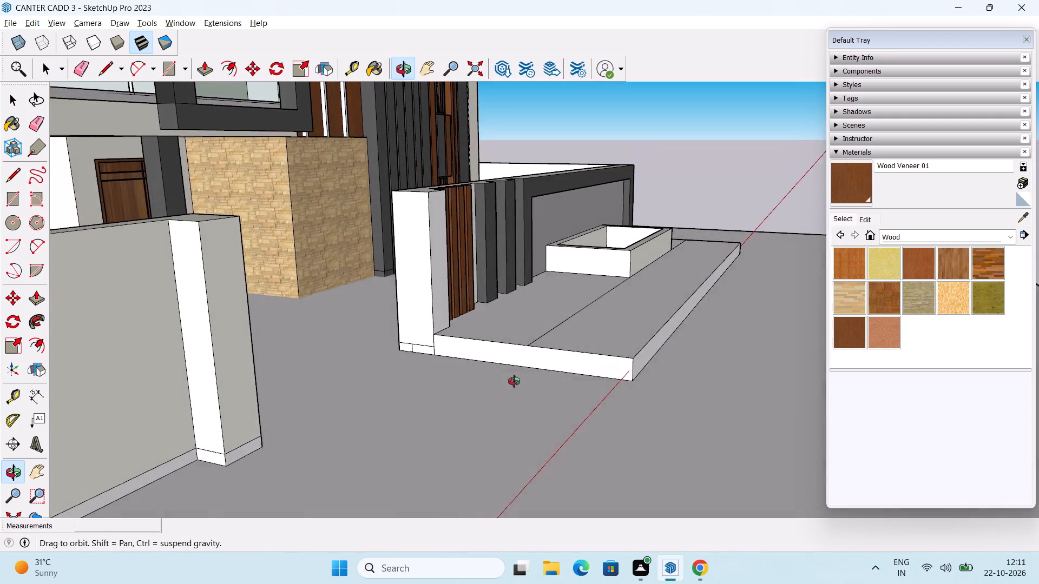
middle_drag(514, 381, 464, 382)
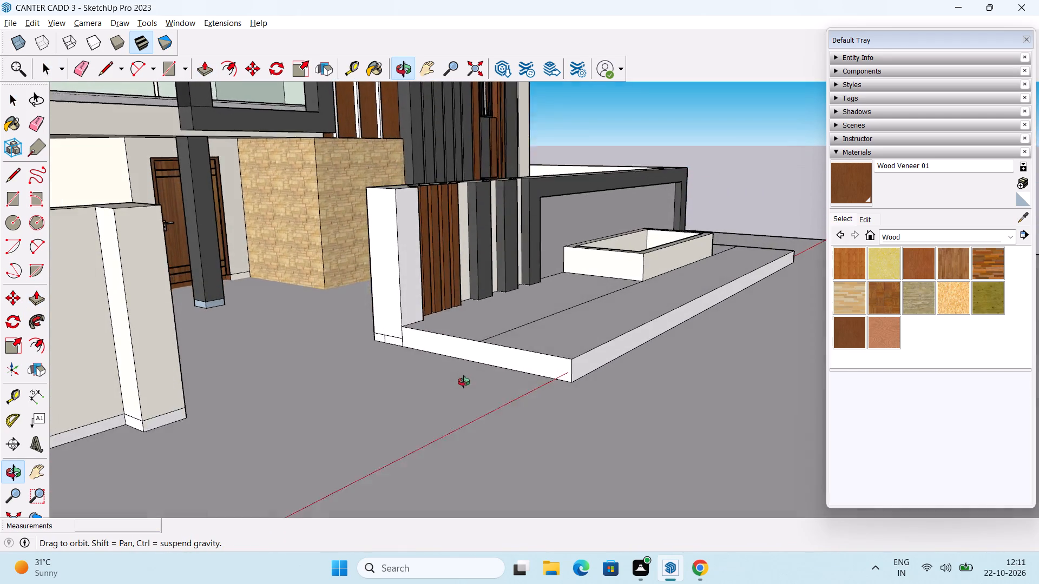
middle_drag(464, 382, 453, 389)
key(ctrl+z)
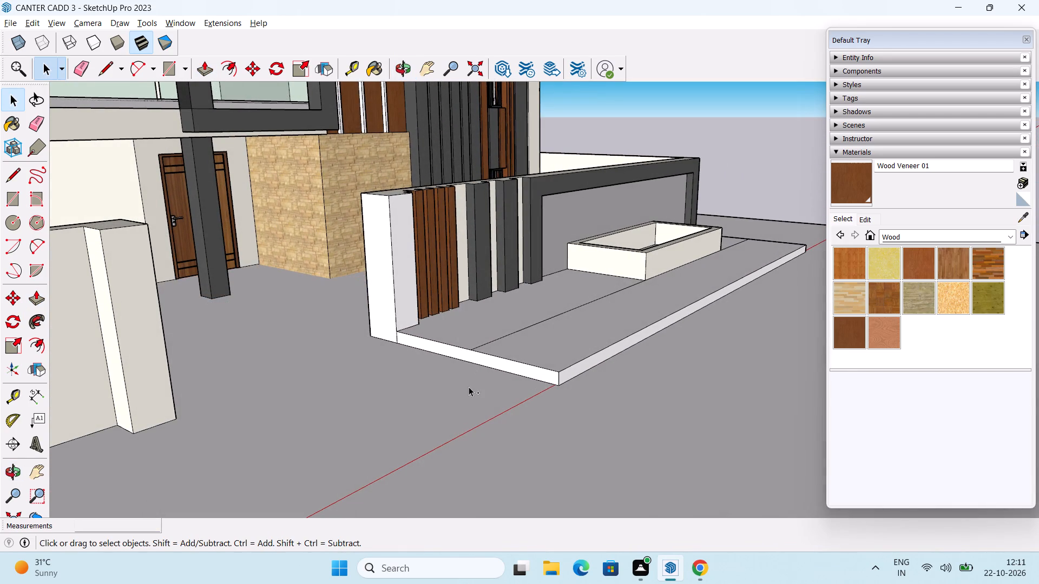
Draw a ground line about 9' long across the gate opening, from the white end pillar's base to the opposite wall pillar's base.
middle_drag(393, 373, 382, 381)
scroll(319, 361, up, 1)
middle_drag(344, 358, 298, 380)
key(l)
scroll(343, 356, up, 2)
click(335, 345)
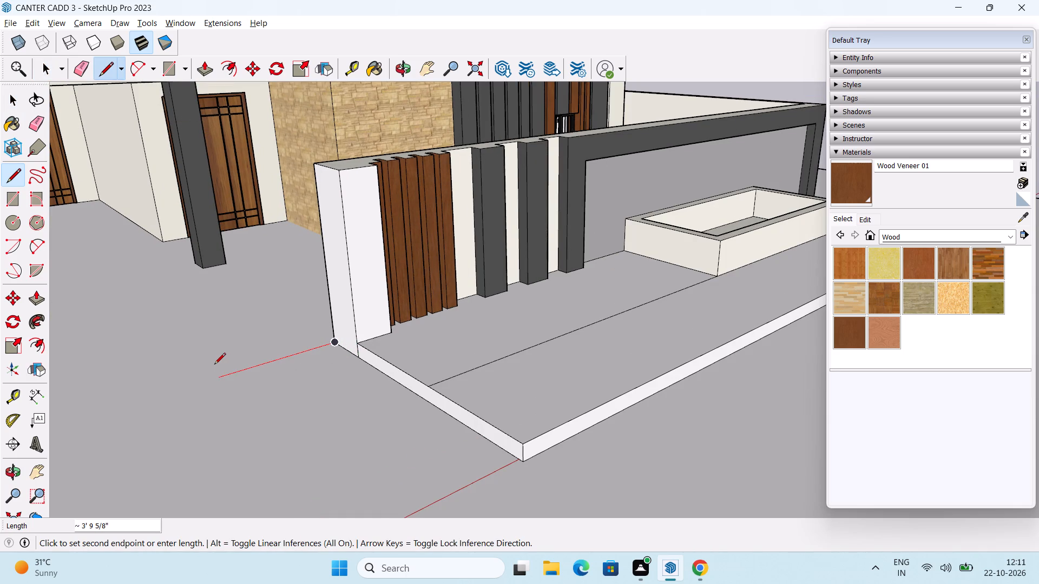
shift+middle_drag(214, 365, 332, 333)
middle_drag(328, 334, 239, 357)
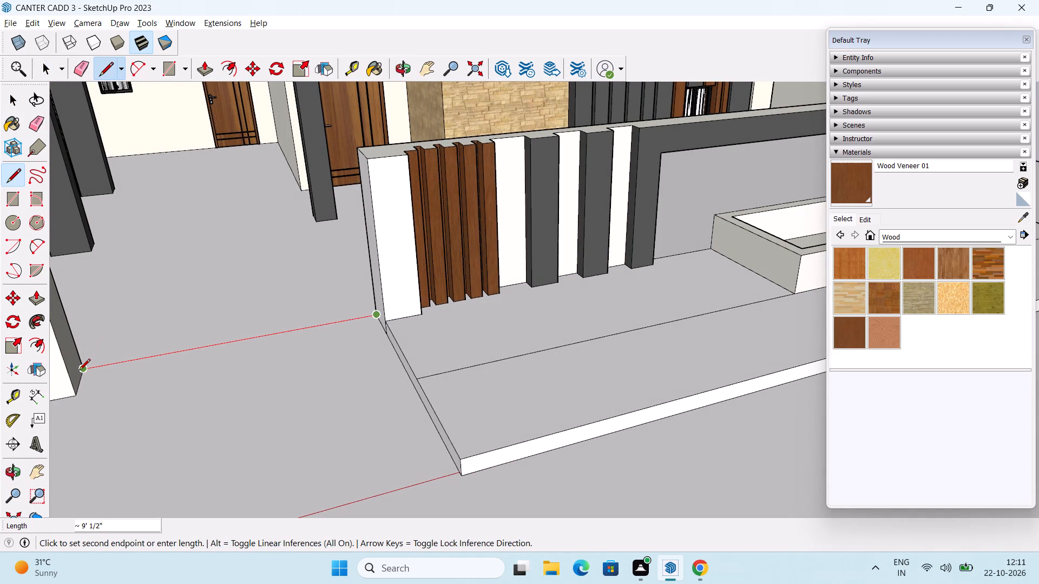
click(88, 370)
key(space)
middle_drag(339, 387, 481, 303)
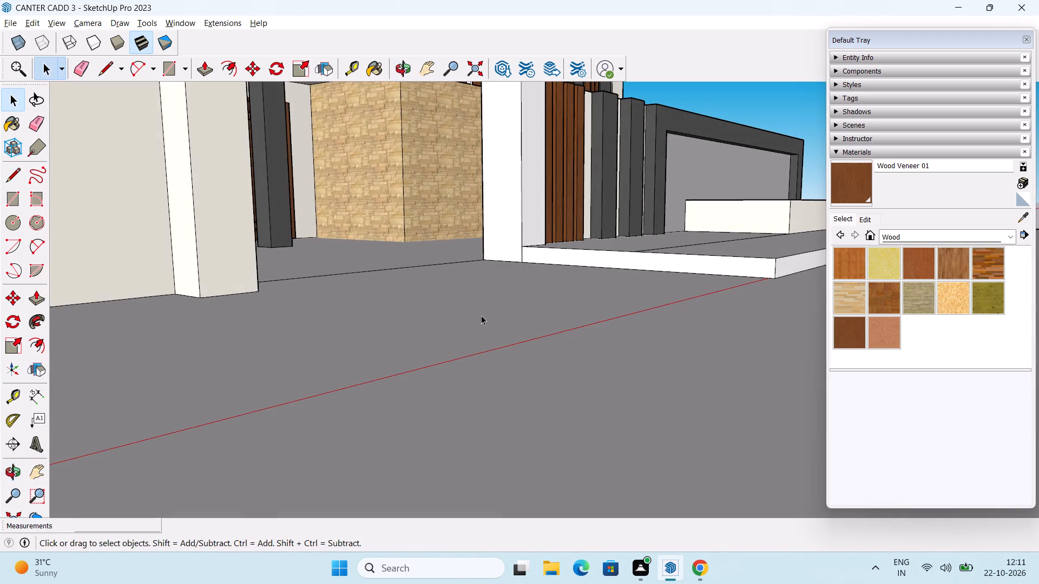
Push the outer ground face in front of the gate opening and slab down 4".
middle_drag(489, 321, 476, 403)
scroll(510, 384, down, 2)
shift+middle_drag(530, 375, 420, 398)
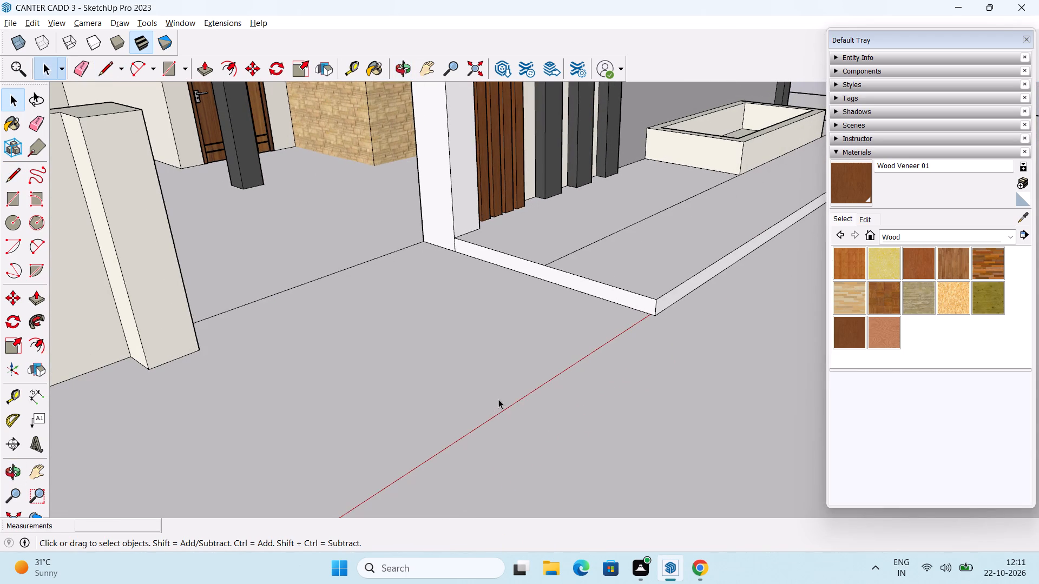
key(p)
click(483, 377)
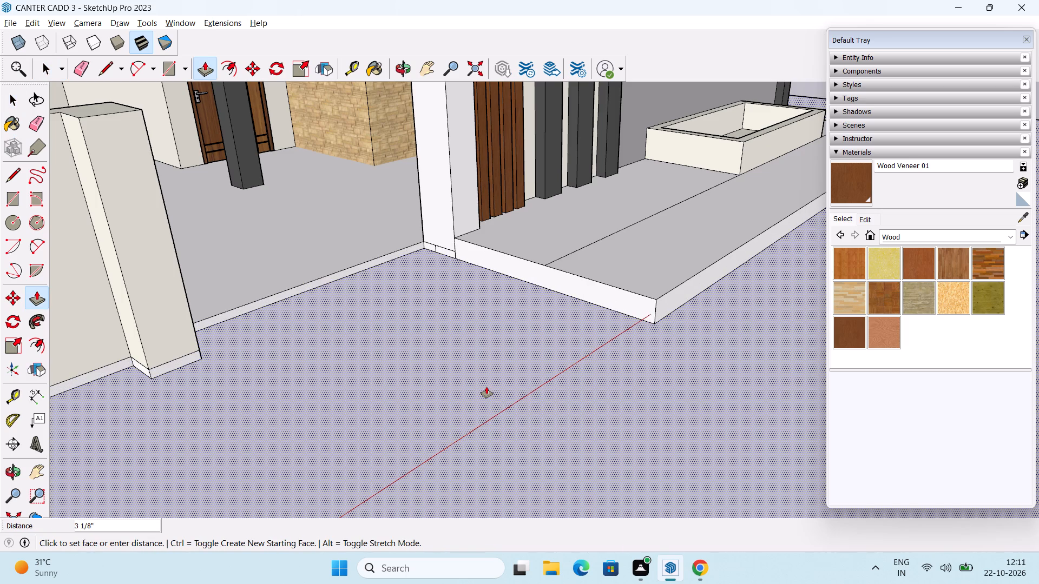
text(4")
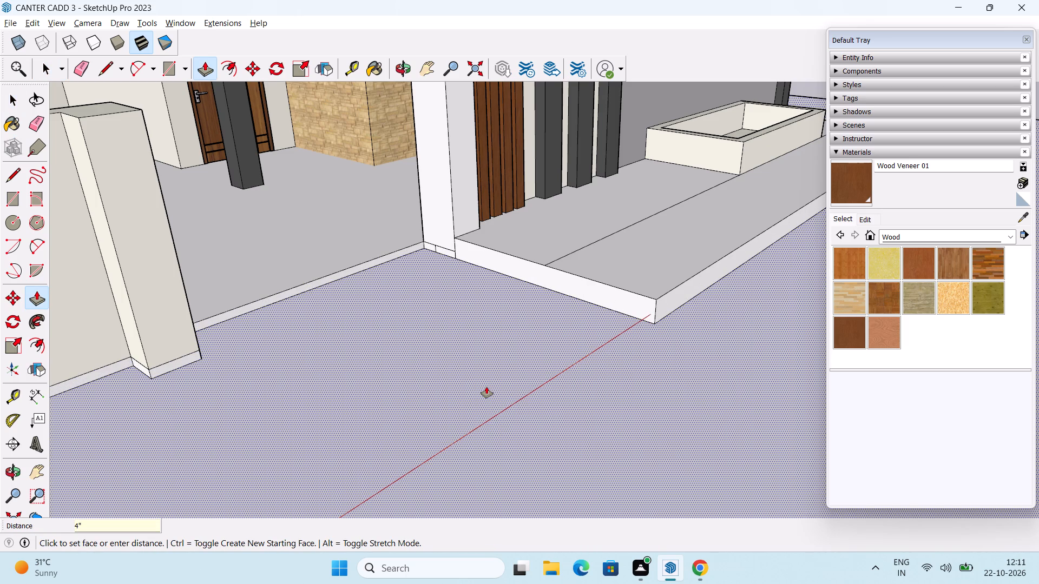
key(Return)
middle_drag(490, 377, 525, 357)
key(space)
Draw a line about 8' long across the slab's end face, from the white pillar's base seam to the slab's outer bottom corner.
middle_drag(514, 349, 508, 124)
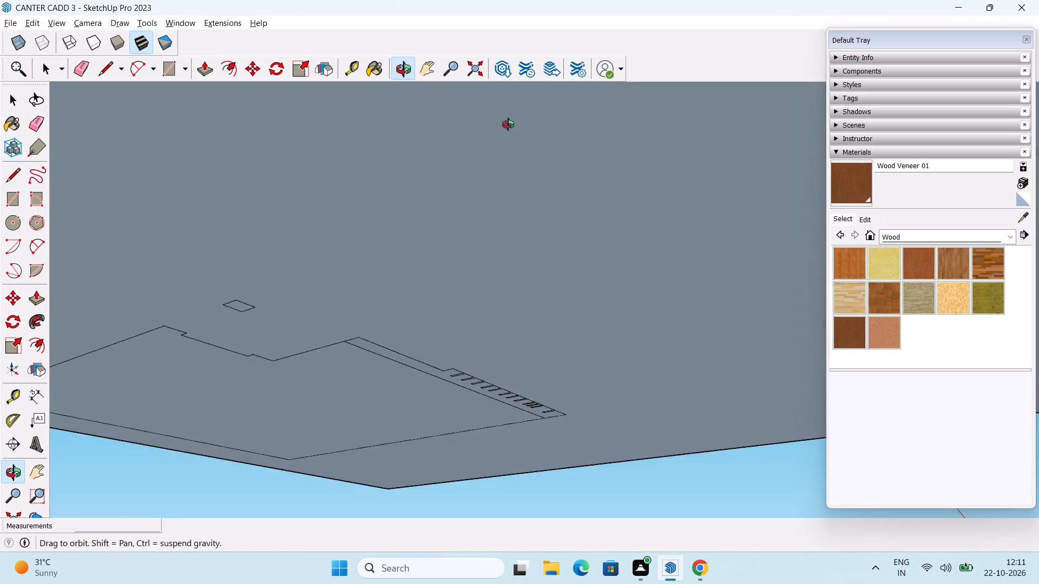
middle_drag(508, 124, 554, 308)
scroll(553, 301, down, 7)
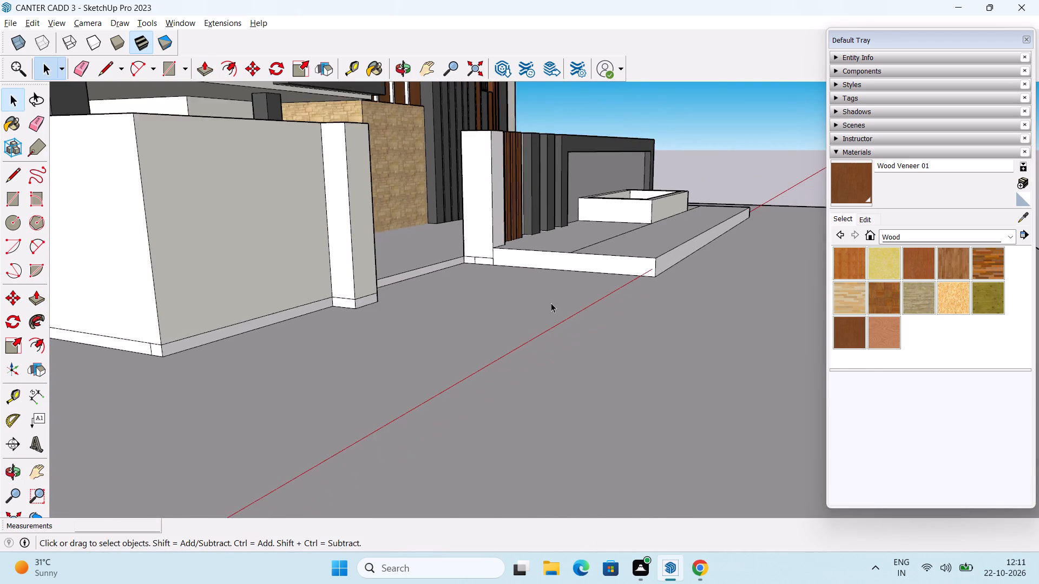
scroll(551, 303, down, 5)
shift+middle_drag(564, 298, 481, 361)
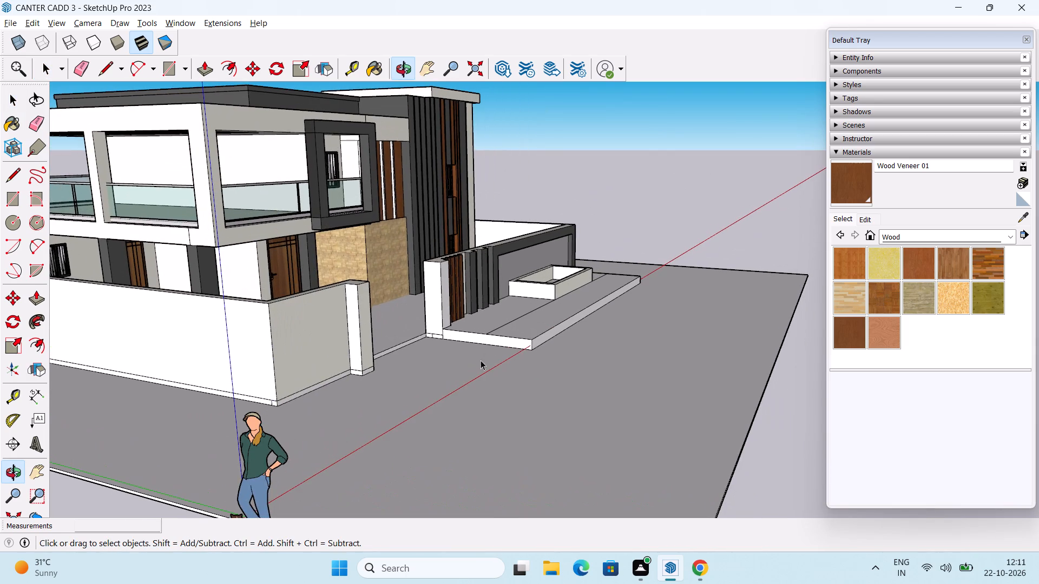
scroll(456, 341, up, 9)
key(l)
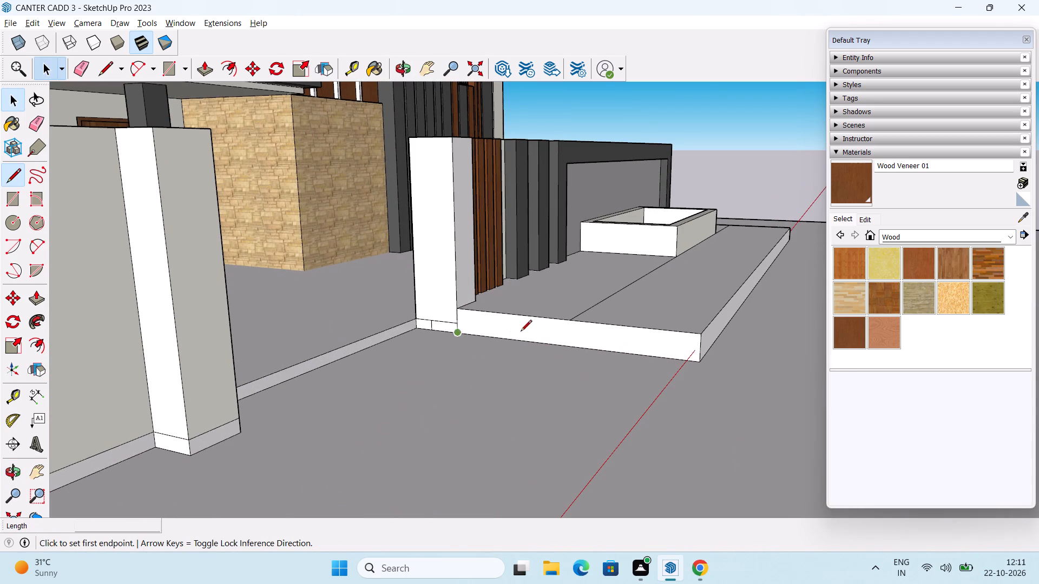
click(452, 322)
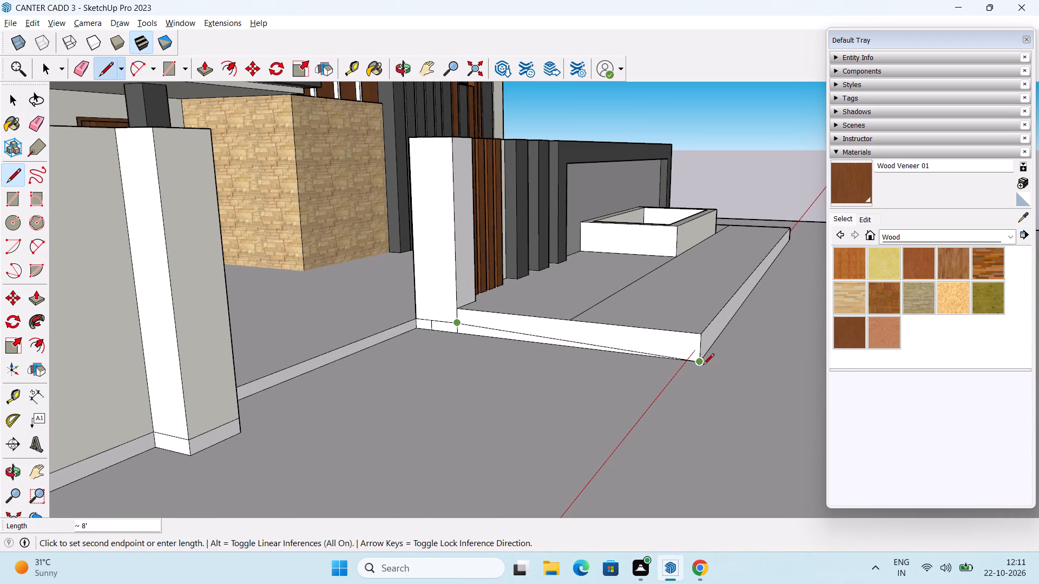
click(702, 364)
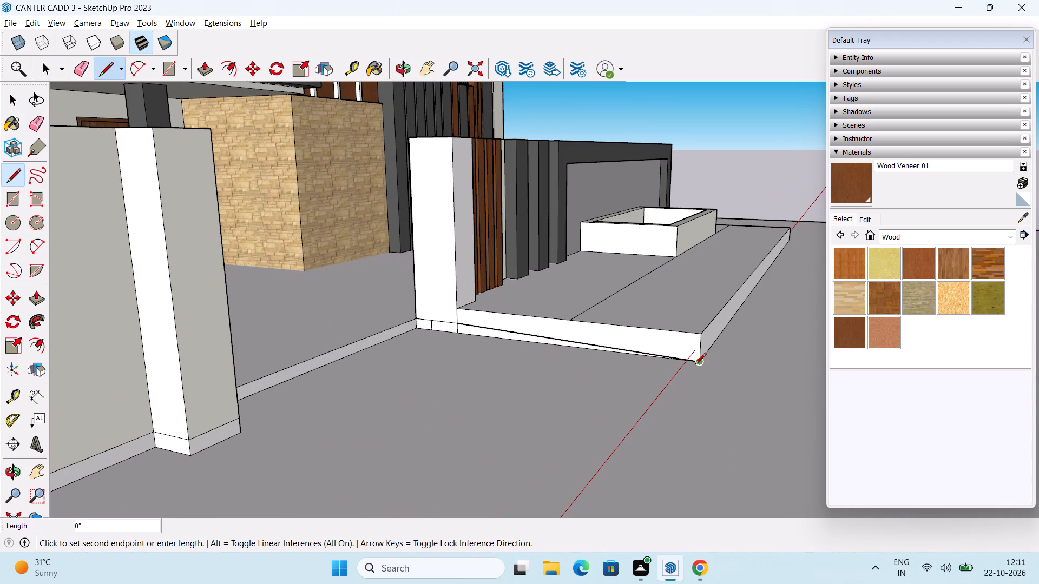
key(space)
Erase the short vertical seam on the lowest strip of the white end pillar's base.
key(w)
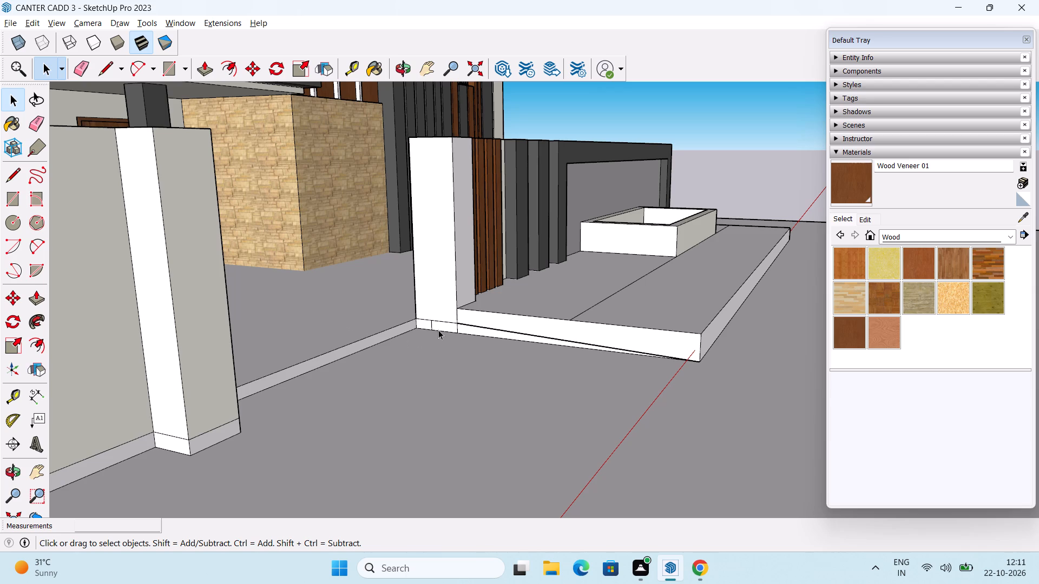
middle_drag(431, 333, 466, 362)
key(e)
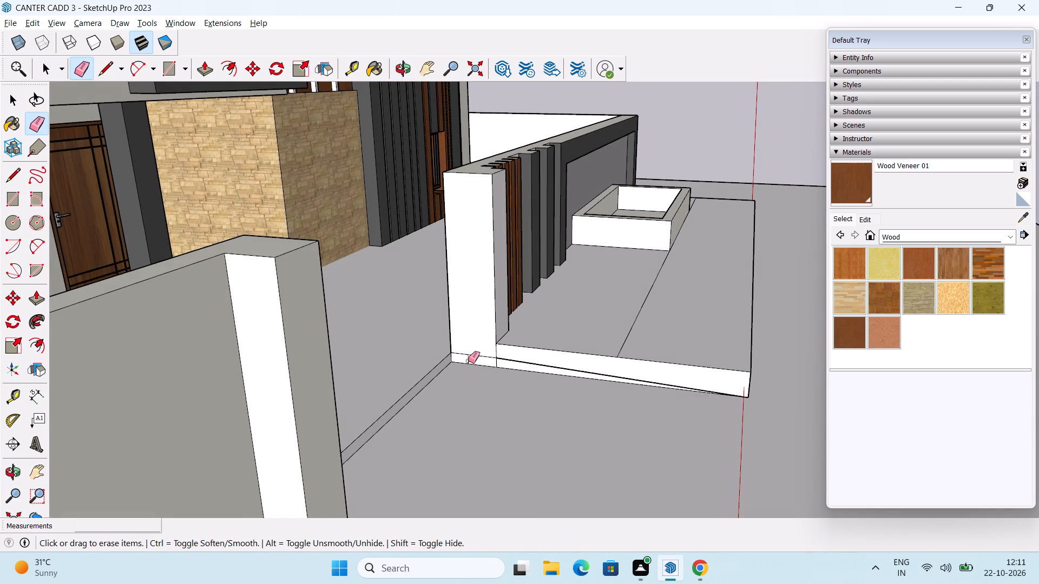
click(468, 361)
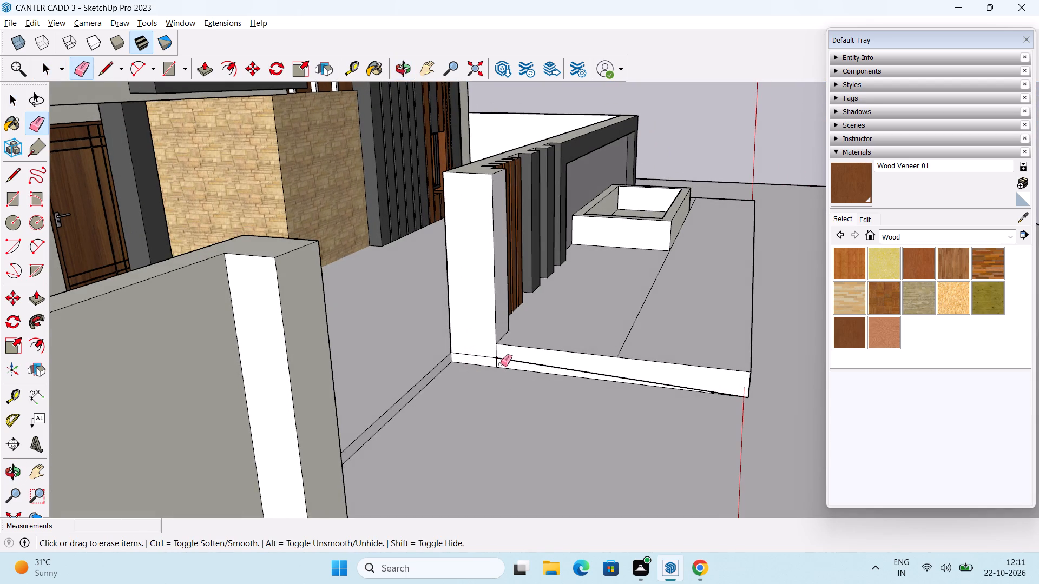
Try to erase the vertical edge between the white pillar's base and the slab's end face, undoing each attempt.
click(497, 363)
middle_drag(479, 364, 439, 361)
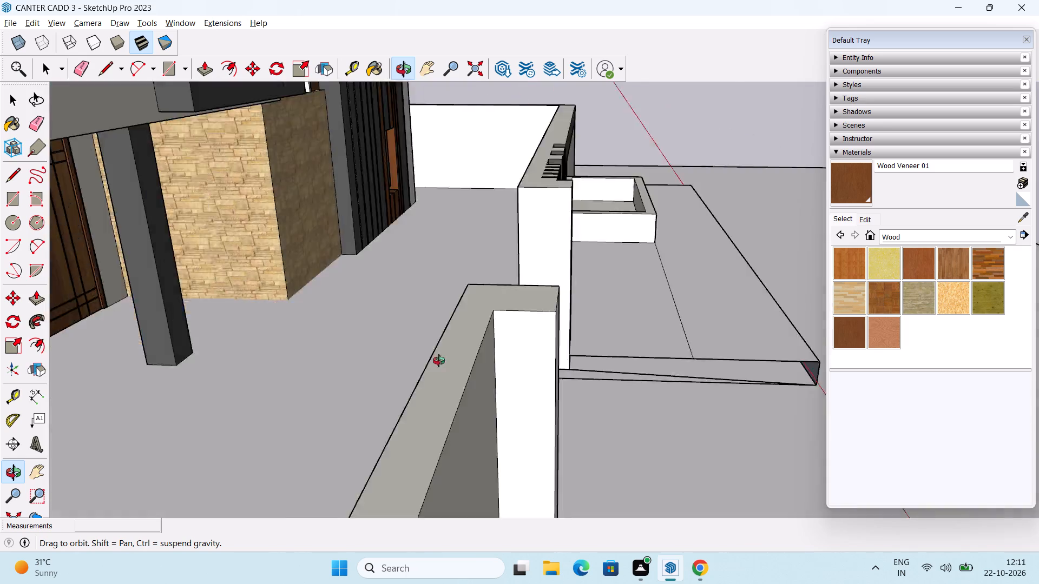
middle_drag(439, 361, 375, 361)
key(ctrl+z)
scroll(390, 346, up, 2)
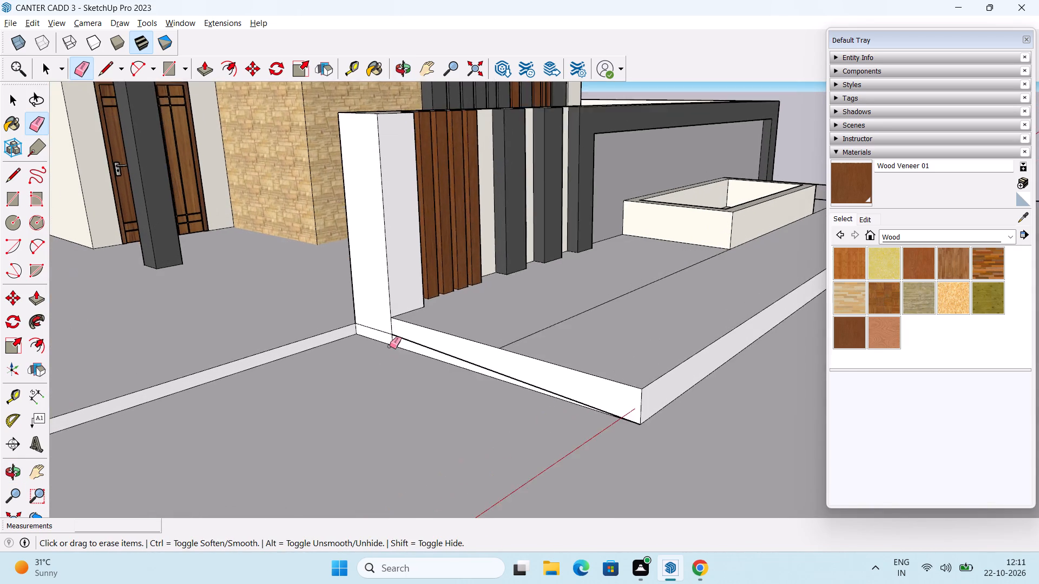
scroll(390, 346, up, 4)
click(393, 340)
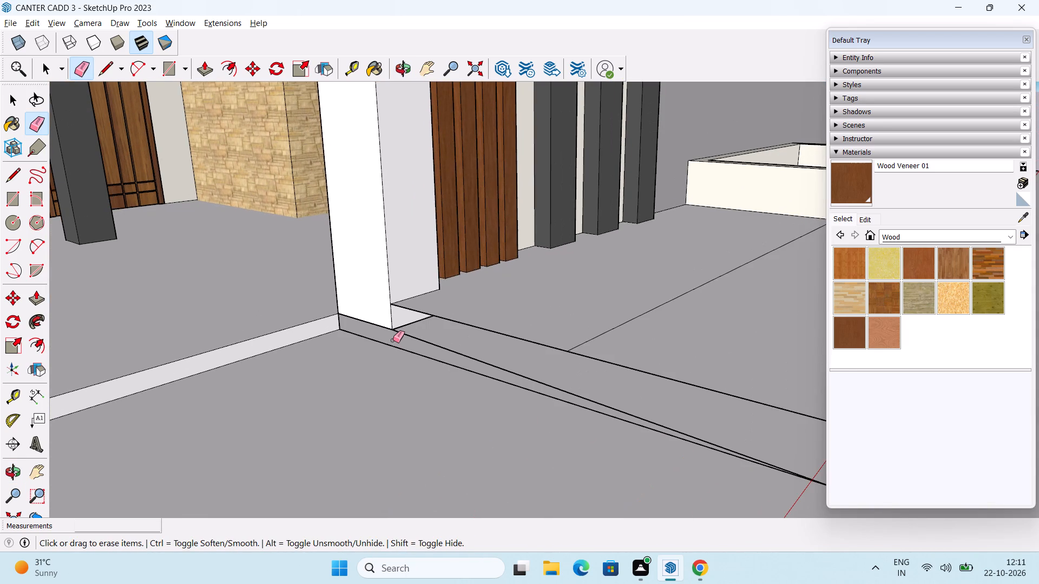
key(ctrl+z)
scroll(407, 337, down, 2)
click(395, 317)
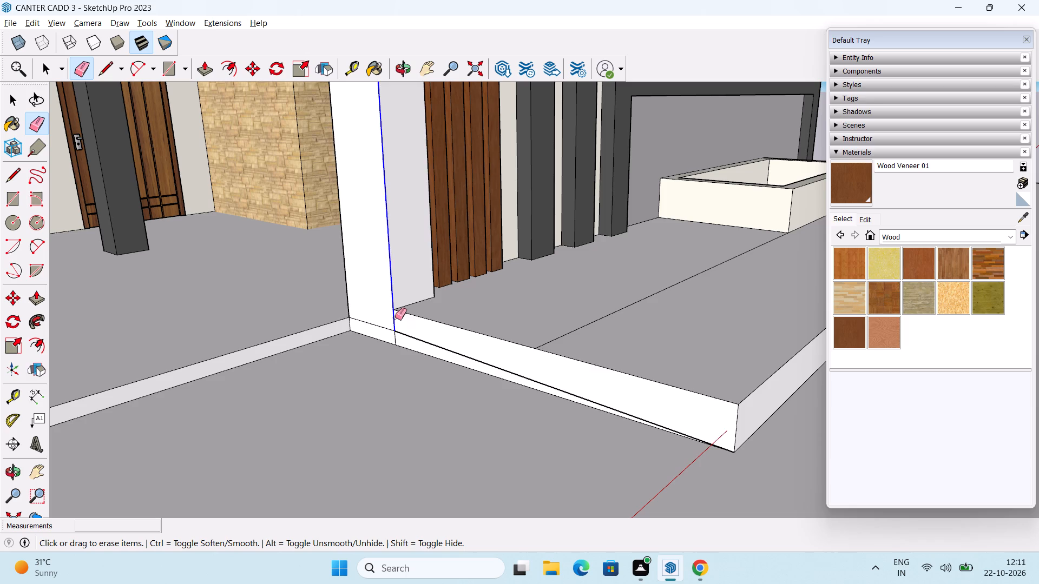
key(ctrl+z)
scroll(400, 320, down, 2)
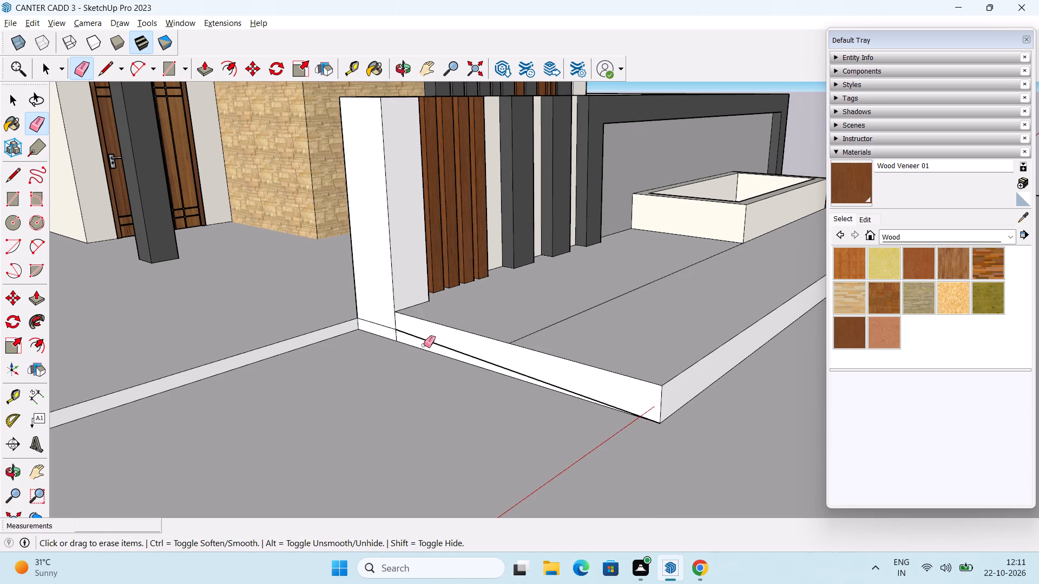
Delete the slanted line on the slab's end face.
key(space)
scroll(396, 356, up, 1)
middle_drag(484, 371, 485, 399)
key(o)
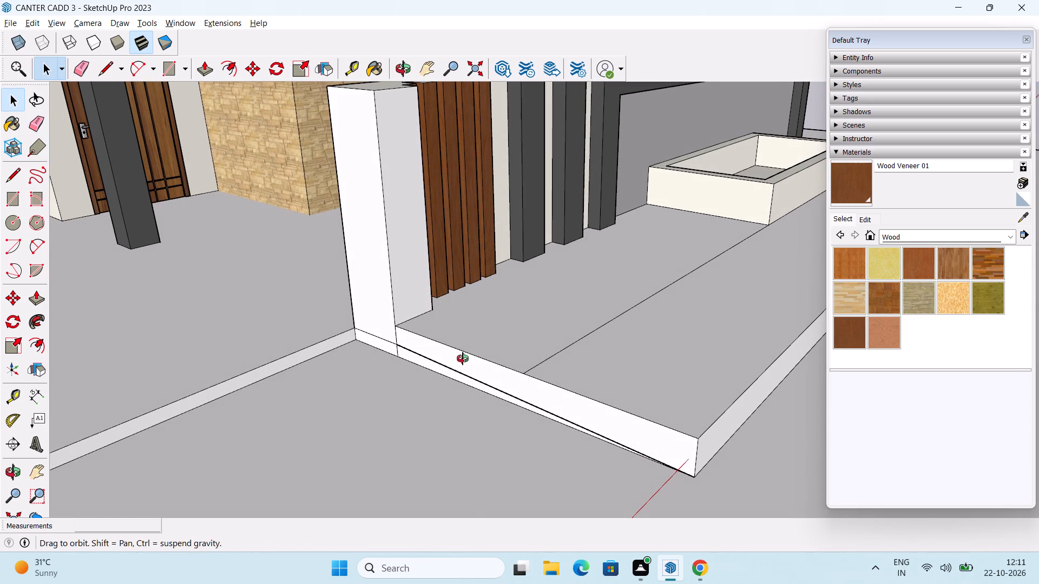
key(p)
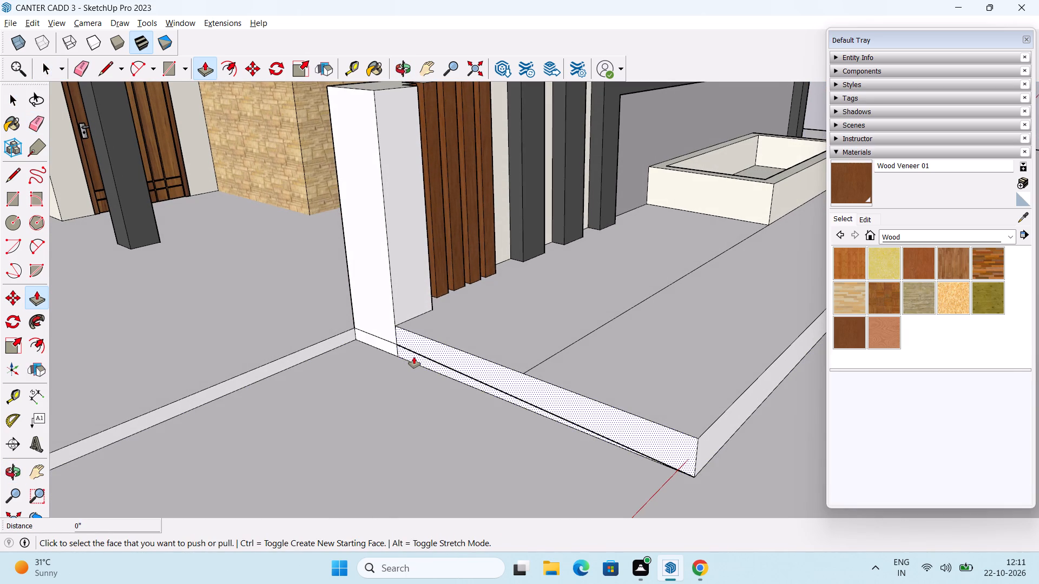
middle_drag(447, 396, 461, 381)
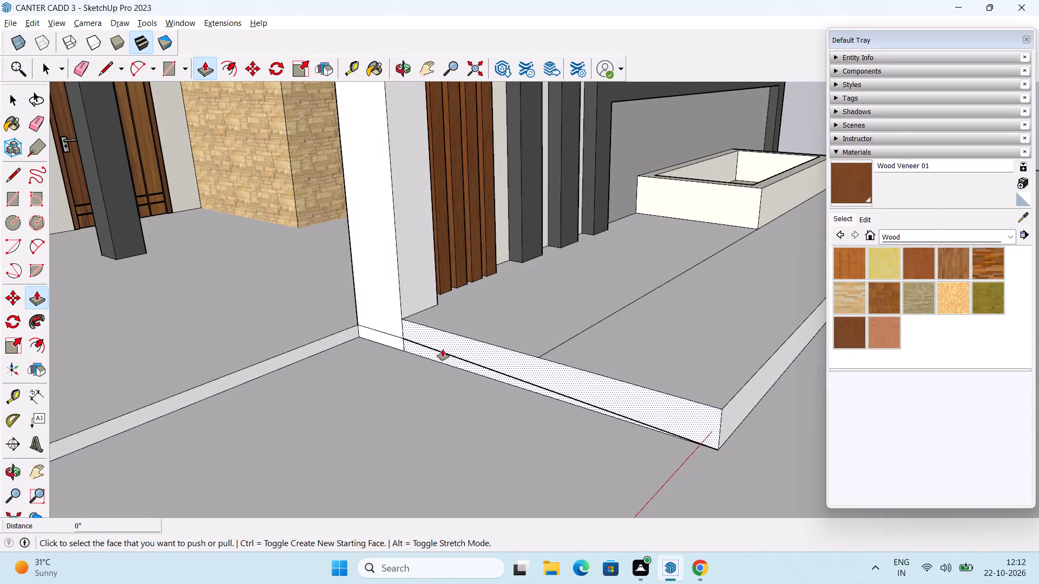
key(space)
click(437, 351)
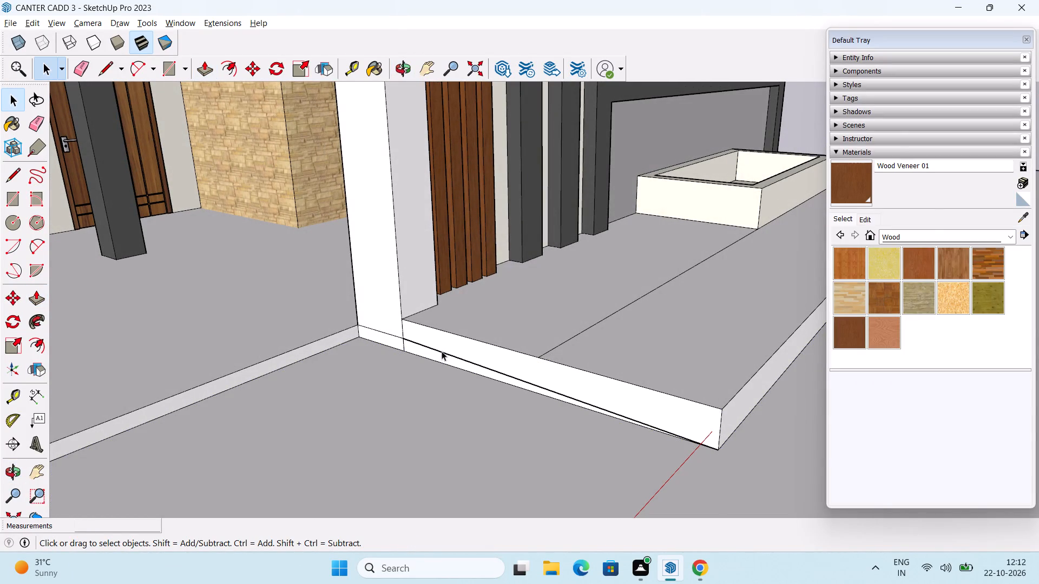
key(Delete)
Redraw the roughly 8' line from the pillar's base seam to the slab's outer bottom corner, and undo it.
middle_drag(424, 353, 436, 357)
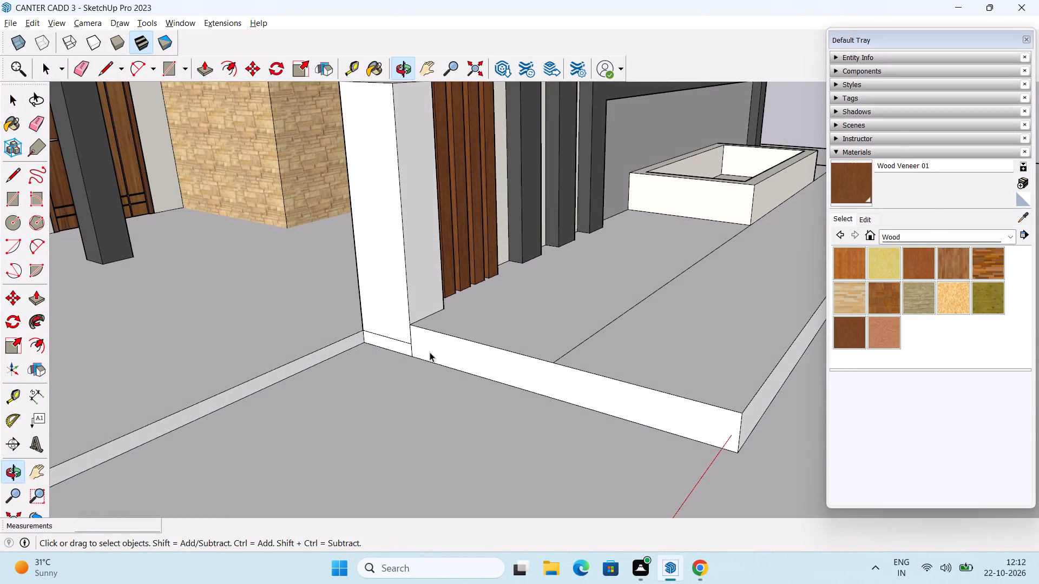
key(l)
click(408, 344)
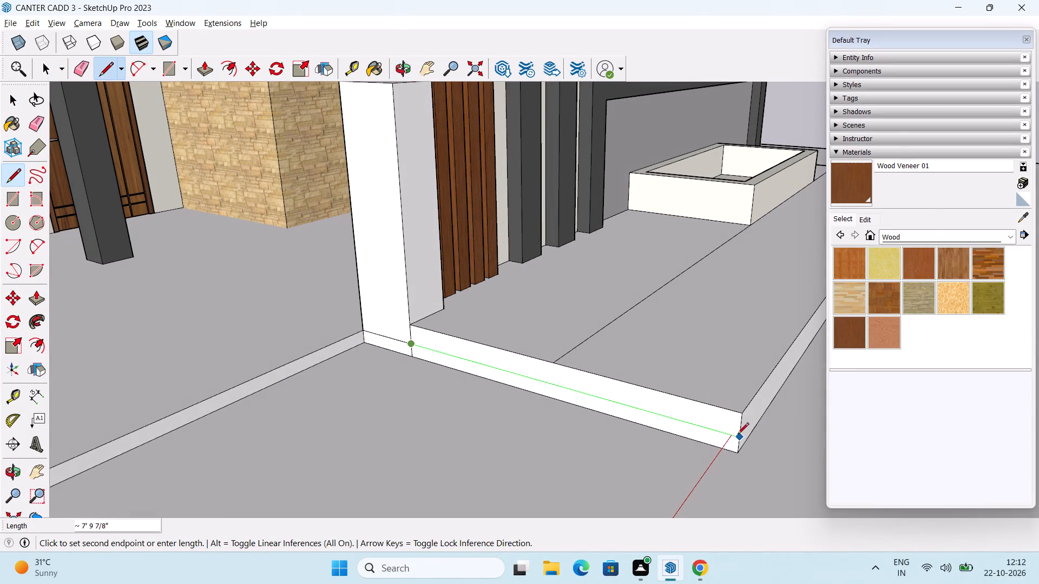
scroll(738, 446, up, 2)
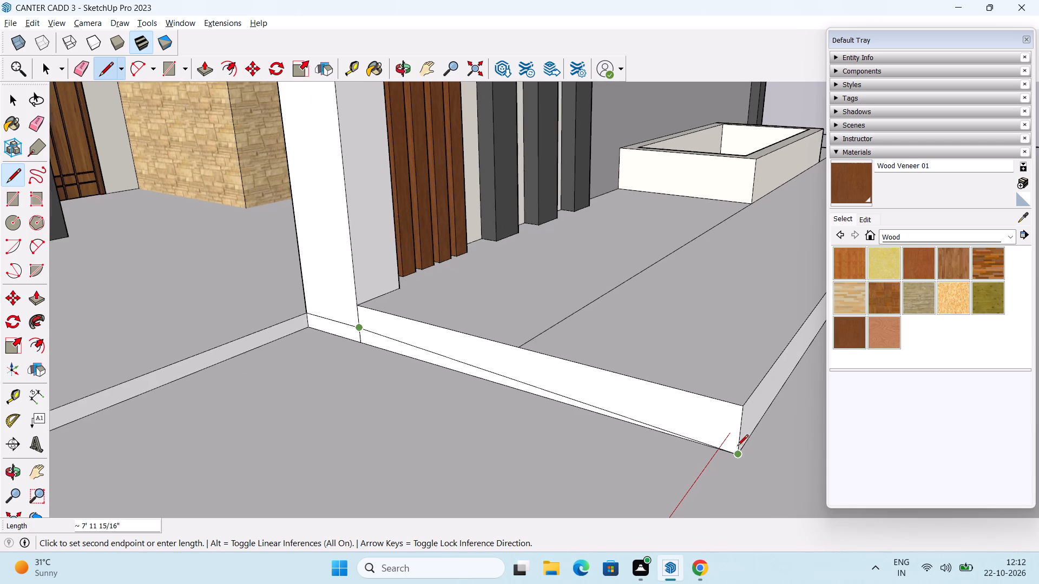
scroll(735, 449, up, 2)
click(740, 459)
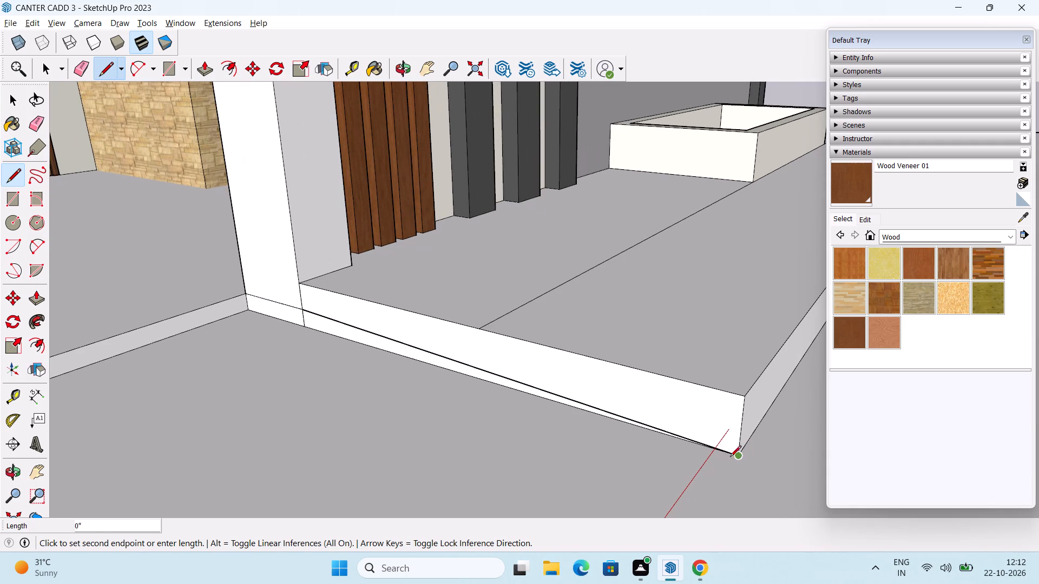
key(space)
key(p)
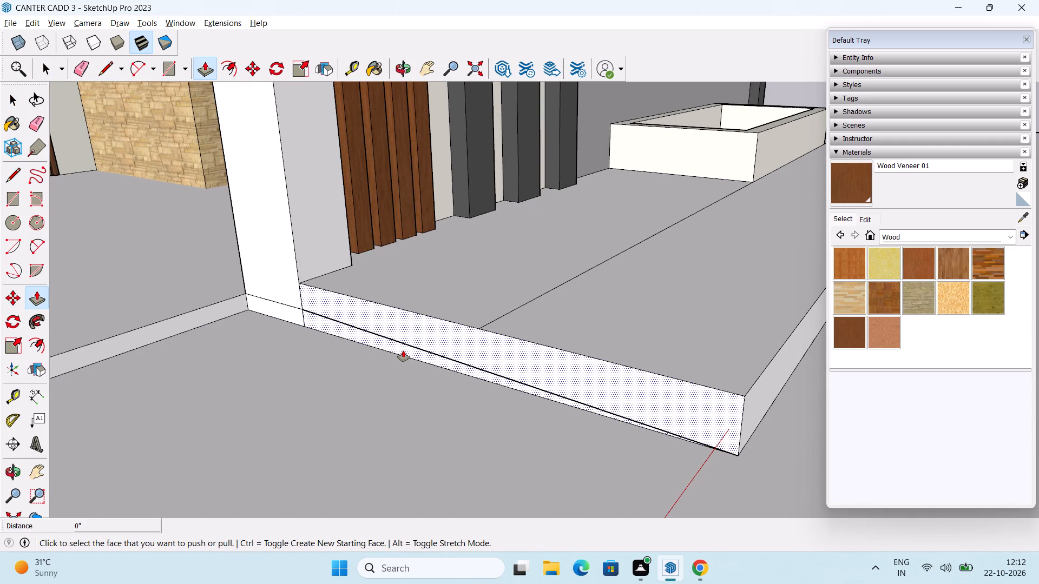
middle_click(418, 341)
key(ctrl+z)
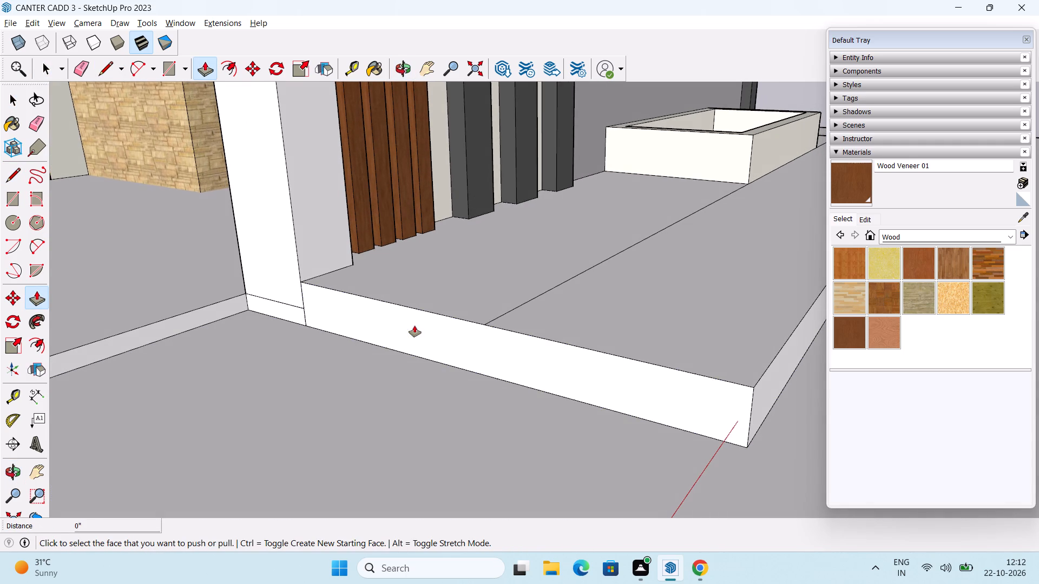
Draw a line about 8' long across the slab's end face, from the pillar's base seam to just above the outer bottom corner.
key(space)
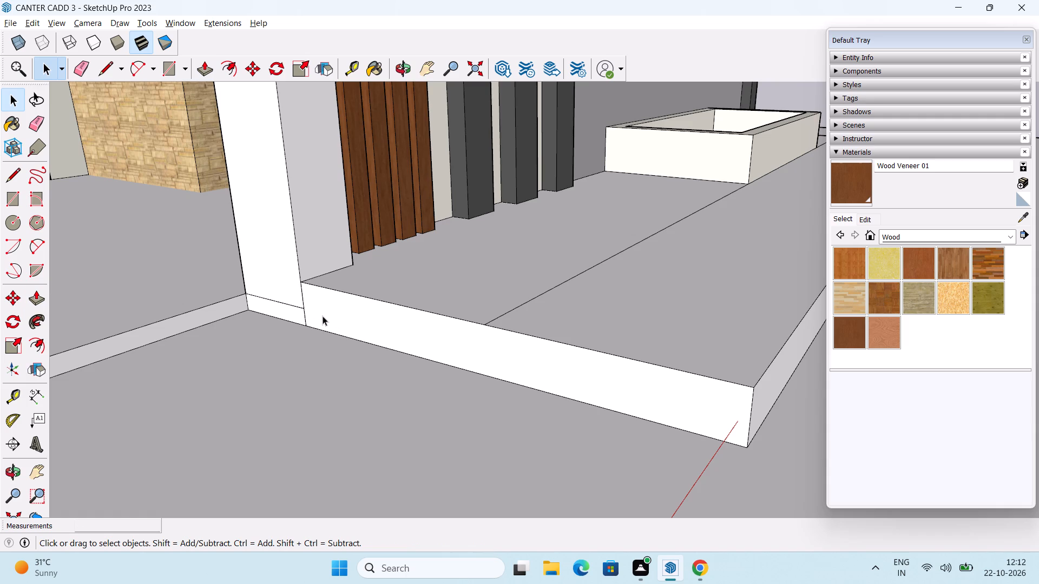
key(l)
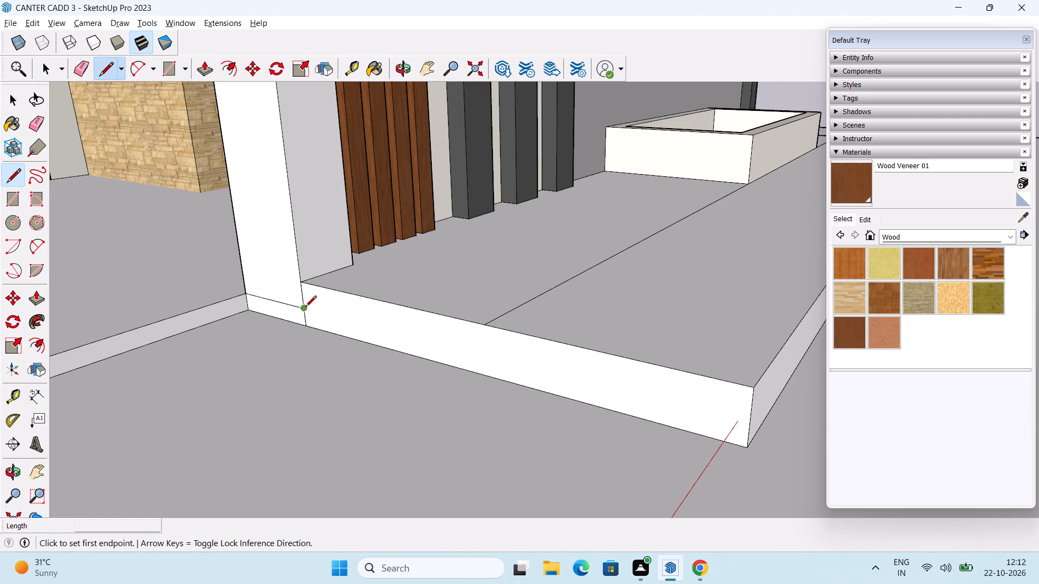
click(305, 307)
middle_drag(698, 412, 617, 387)
scroll(632, 419, up, 3)
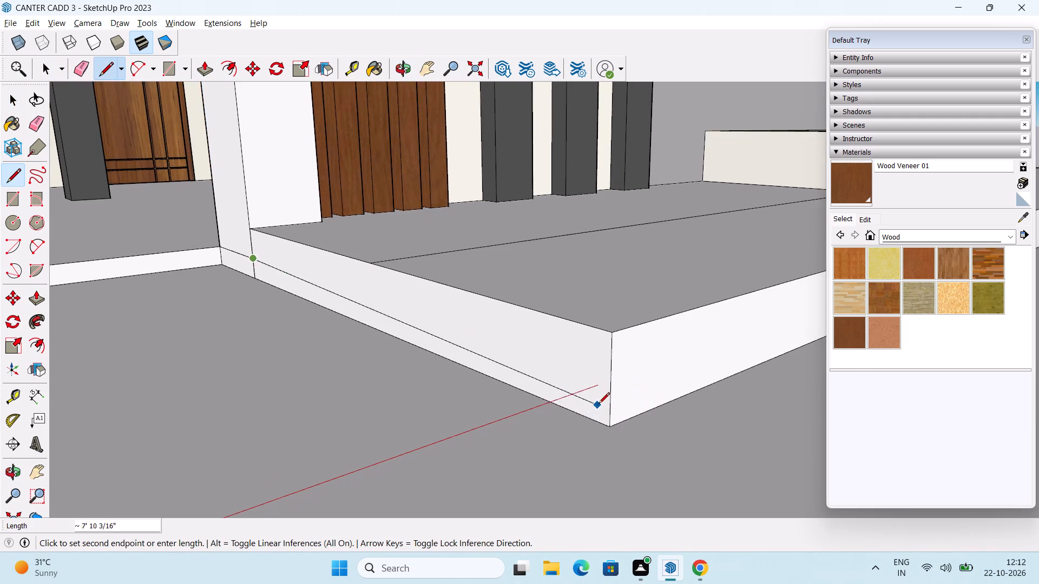
scroll(599, 404, up, 2)
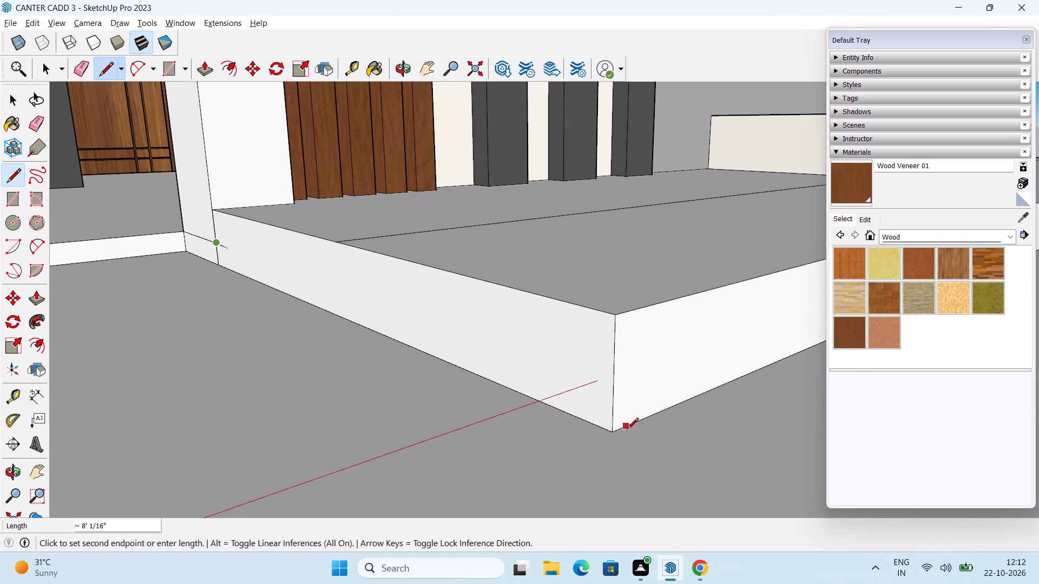
scroll(627, 430, up, 2)
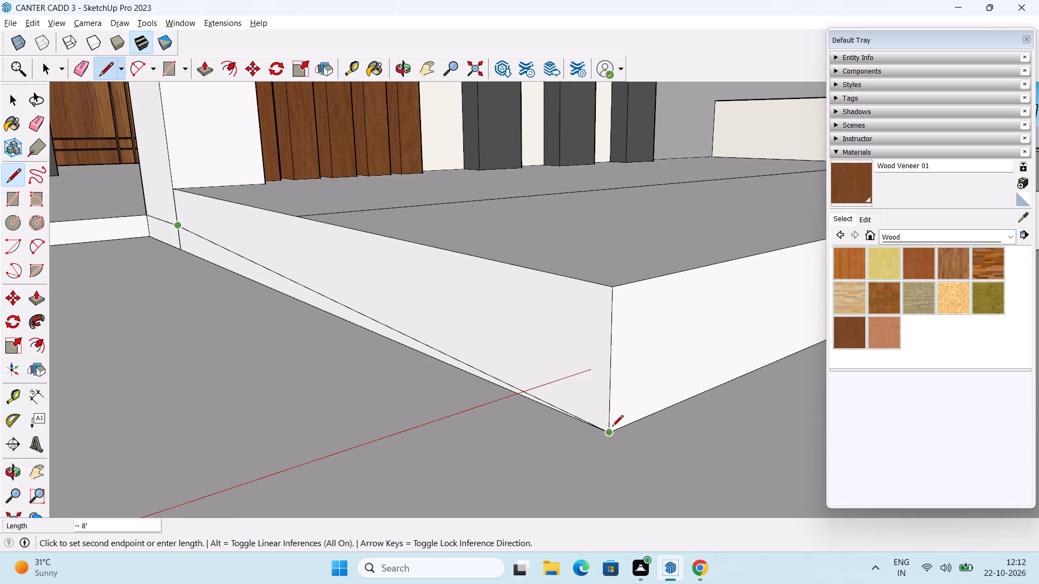
scroll(612, 427, up, 7)
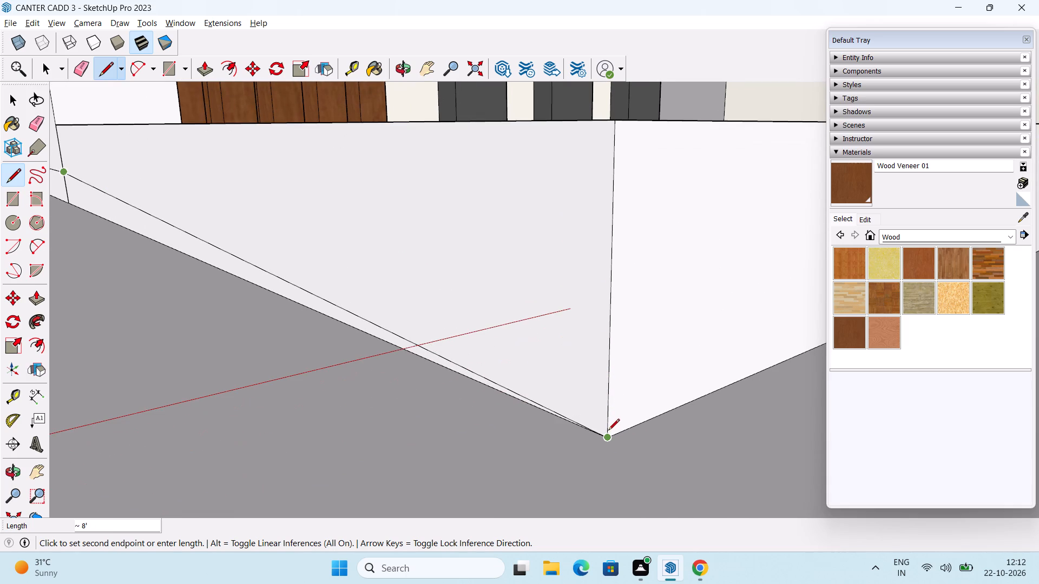
click(607, 428)
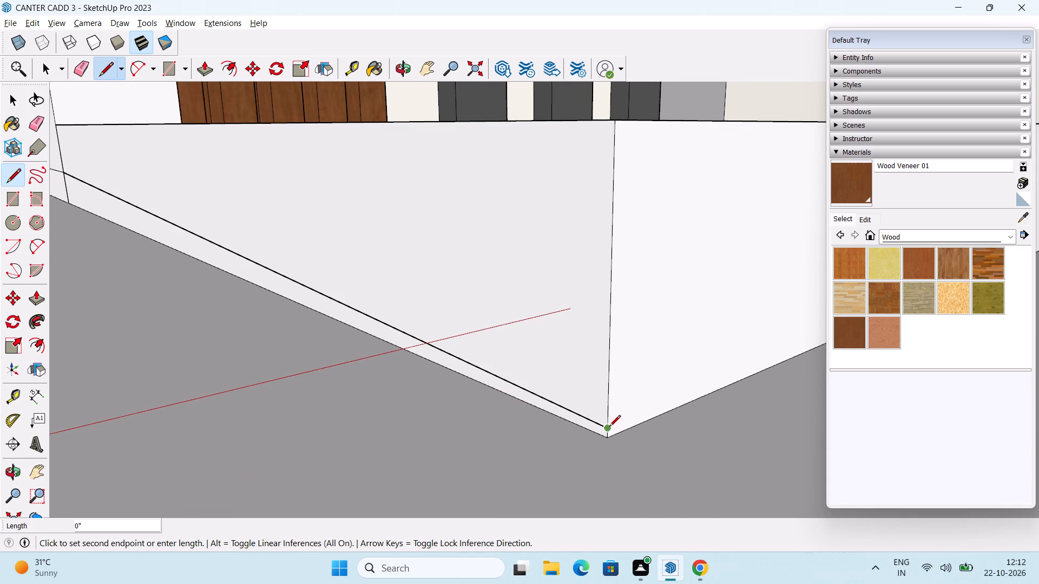
Draw a vertical line about 5/16" long at the slab's outer corner, from the slanted line's end to the bottom corner.
key(space)
scroll(626, 410, down, 3)
scroll(399, 348, down, 7)
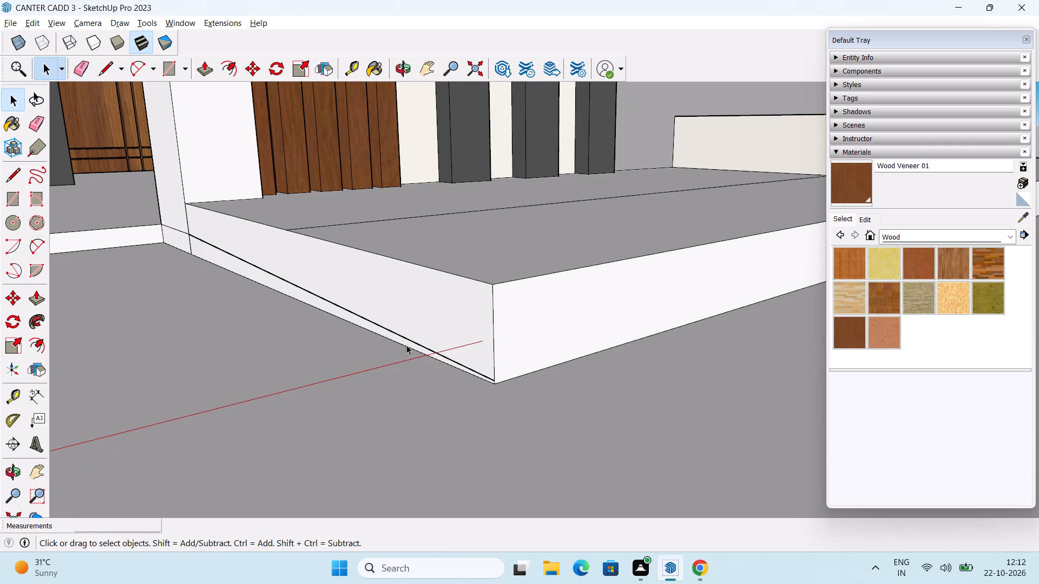
key(p)
middle_drag(395, 367, 518, 364)
key(space)
key(l)
scroll(715, 373, up, 2)
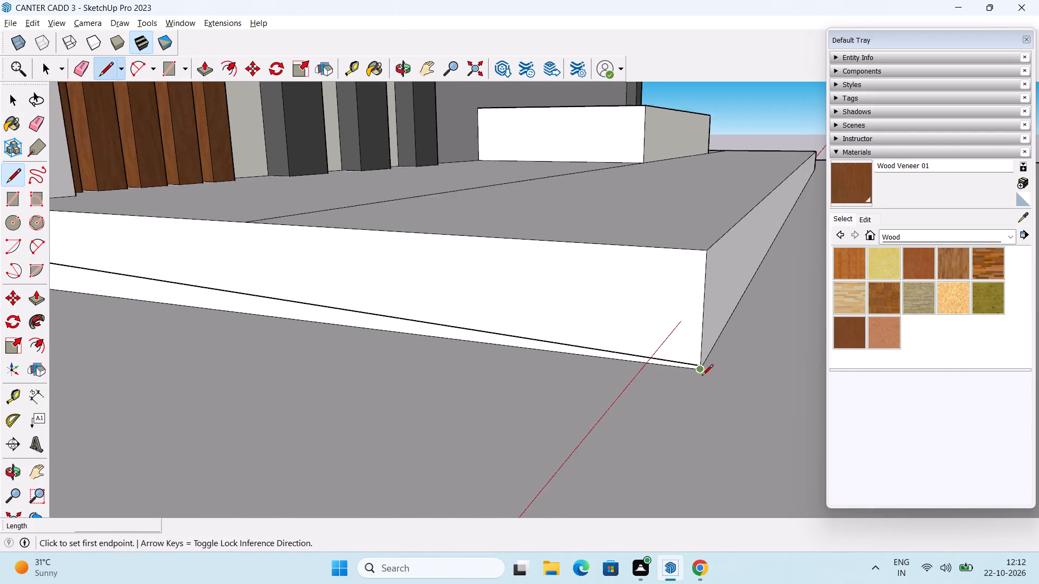
scroll(702, 376, up, 7)
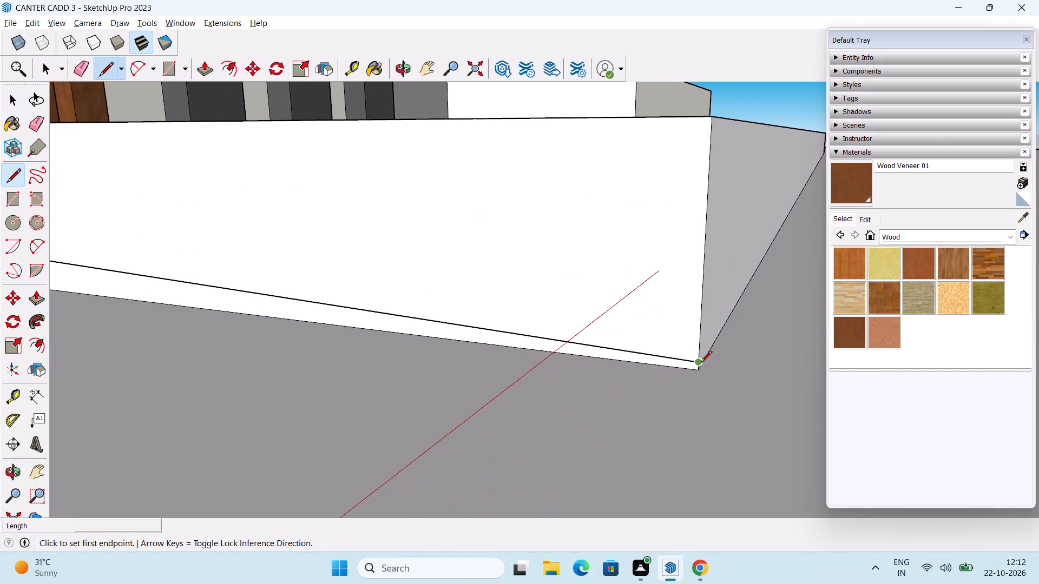
click(701, 363)
click(698, 373)
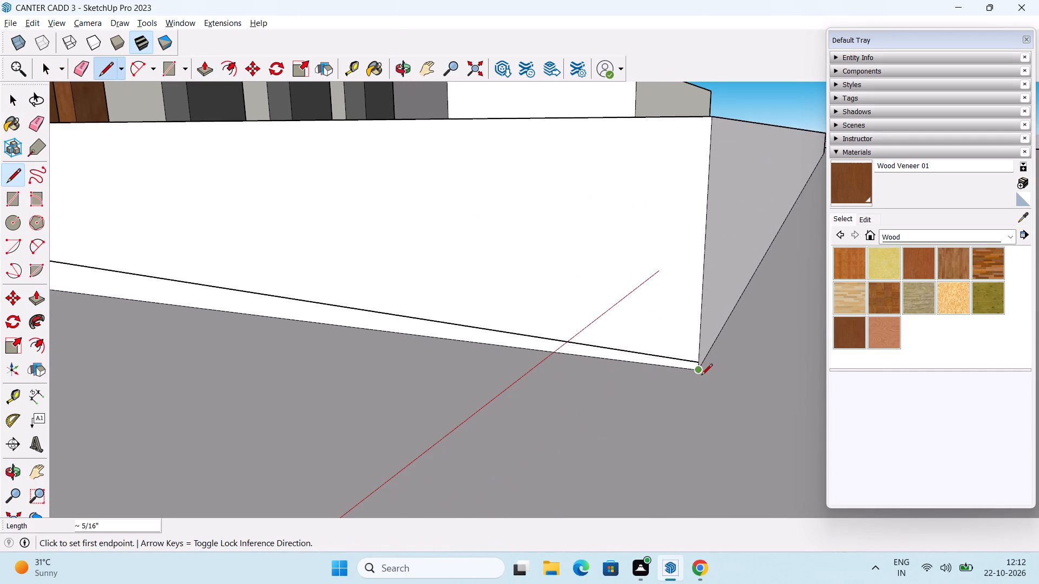
Trace the slab end face's bottom edge with a 7' 11 15/16" line, closing the thin wedge with a 4" vertical line at the pillar.
click(698, 373)
scroll(524, 357, down, 5)
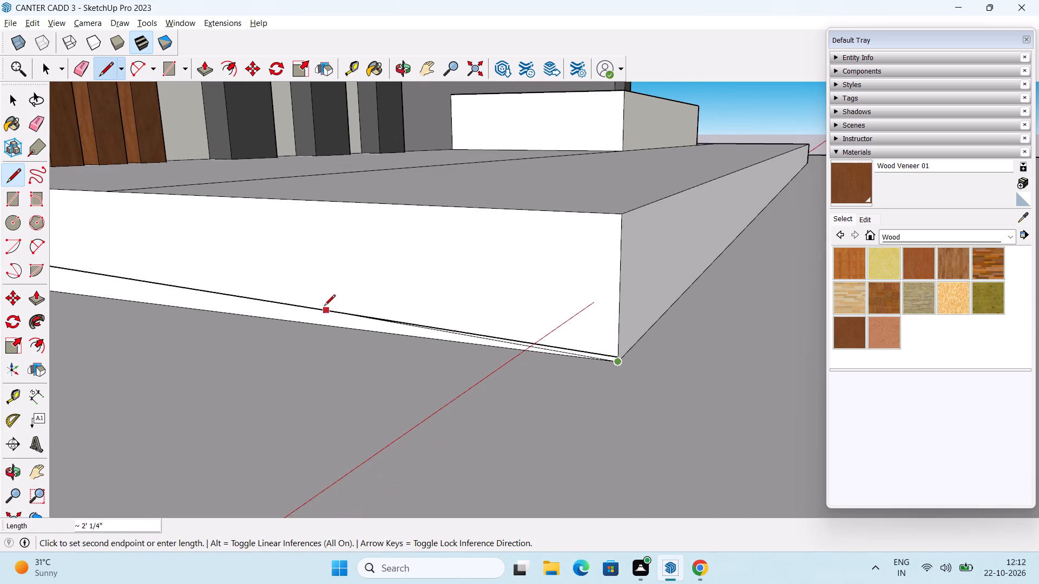
middle_drag(324, 307, 607, 361)
scroll(306, 314, down, 3)
shift+middle_drag(226, 295, 398, 315)
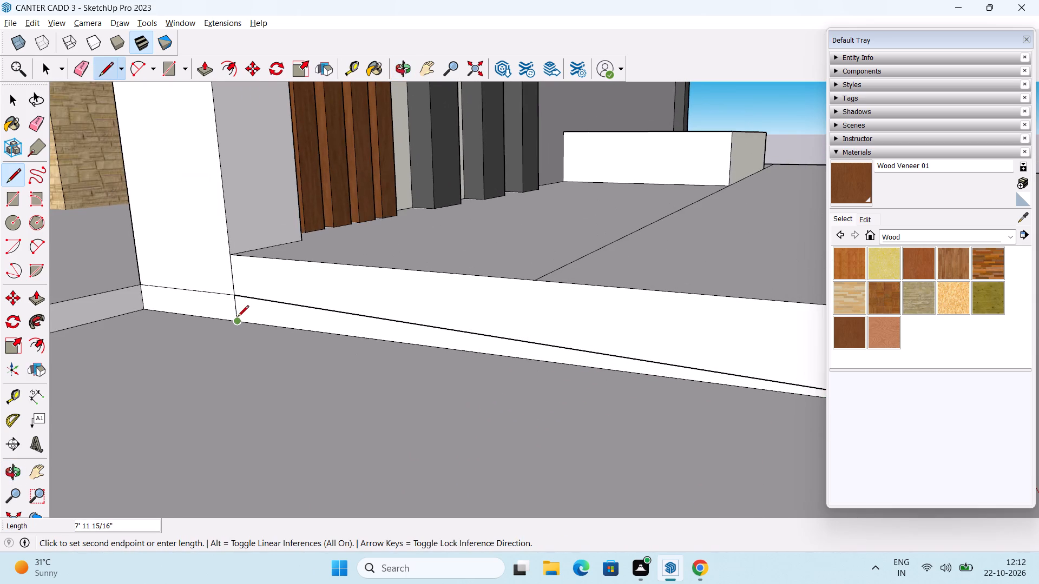
click(237, 319)
click(233, 297)
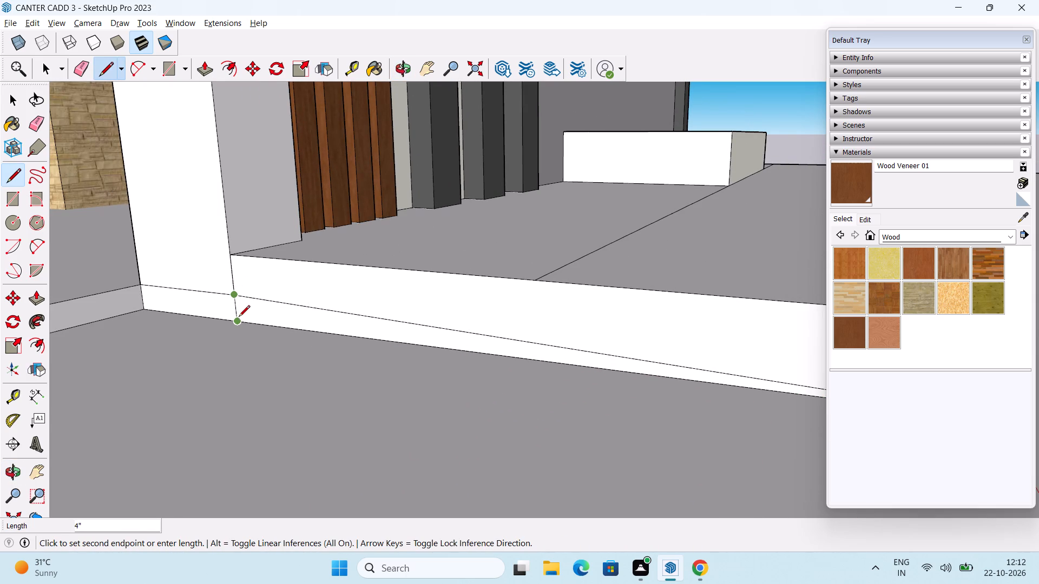
click(239, 322)
key(space)
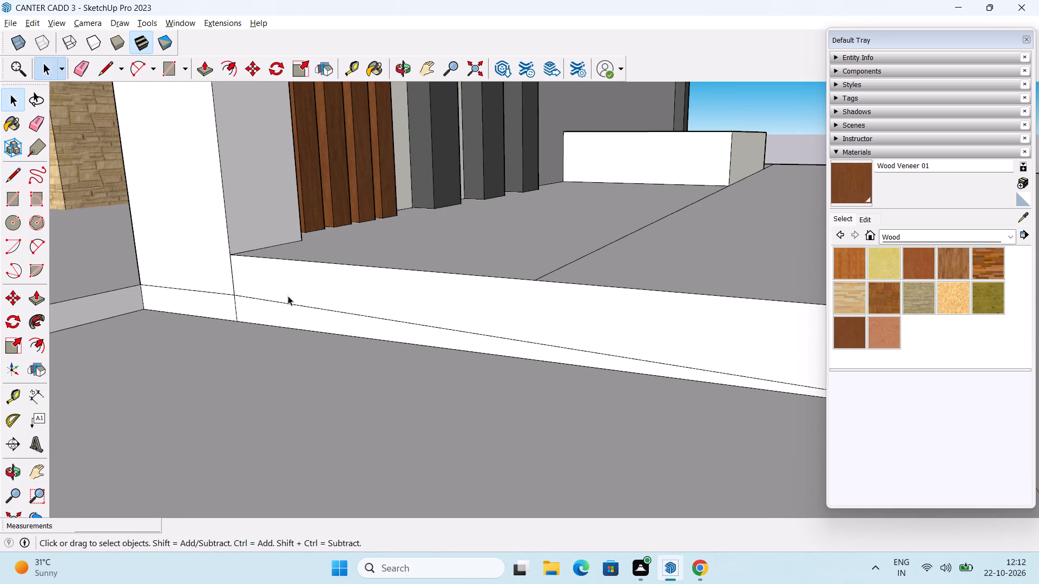
Push/Pull the thin wedge face about 10' 3 1/2" across the gate opening to the opposite wall's pillar, forming the entrance ramp.
key(p)
click(277, 308)
scroll(240, 328, down, 5)
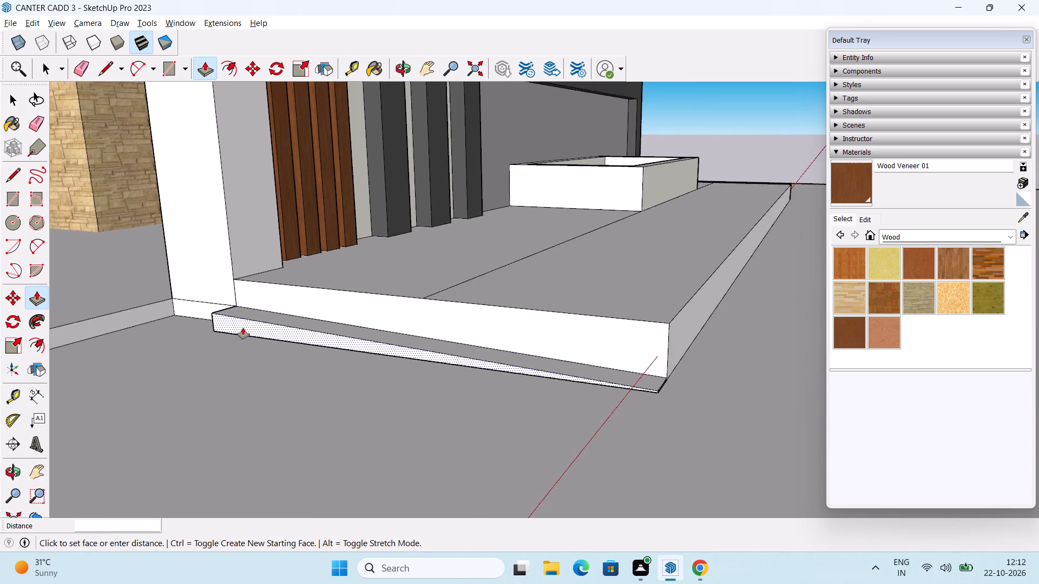
scroll(243, 328, down, 3)
shift+middle_drag(231, 348, 332, 293)
middle_drag(327, 295, 267, 336)
scroll(267, 337, down, 2)
shift+middle_drag(270, 336, 280, 329)
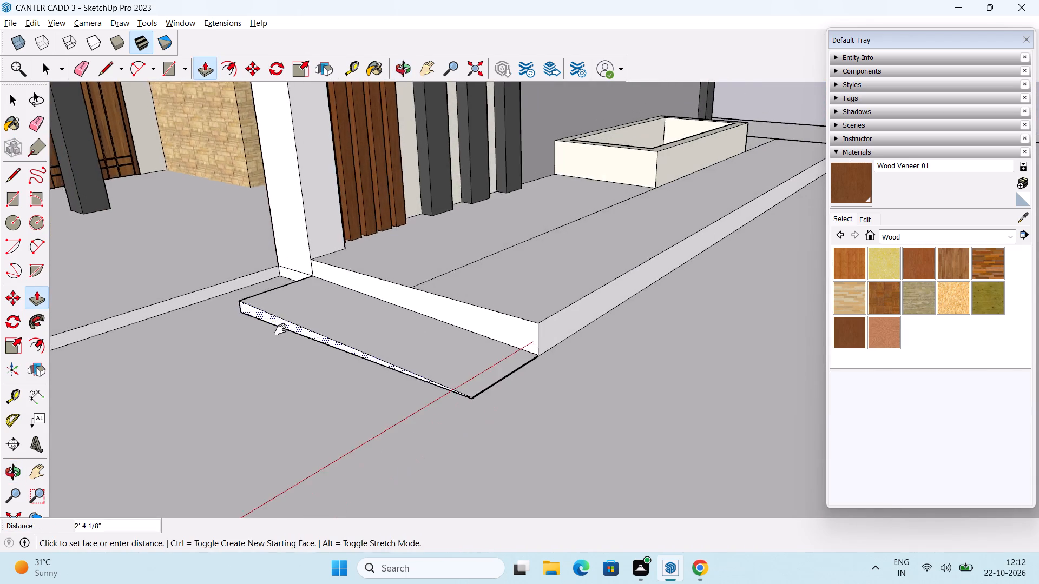
shift+middle_drag(280, 329, 421, 269)
scroll(421, 269, down, 3)
middle_drag(316, 310, 198, 373)
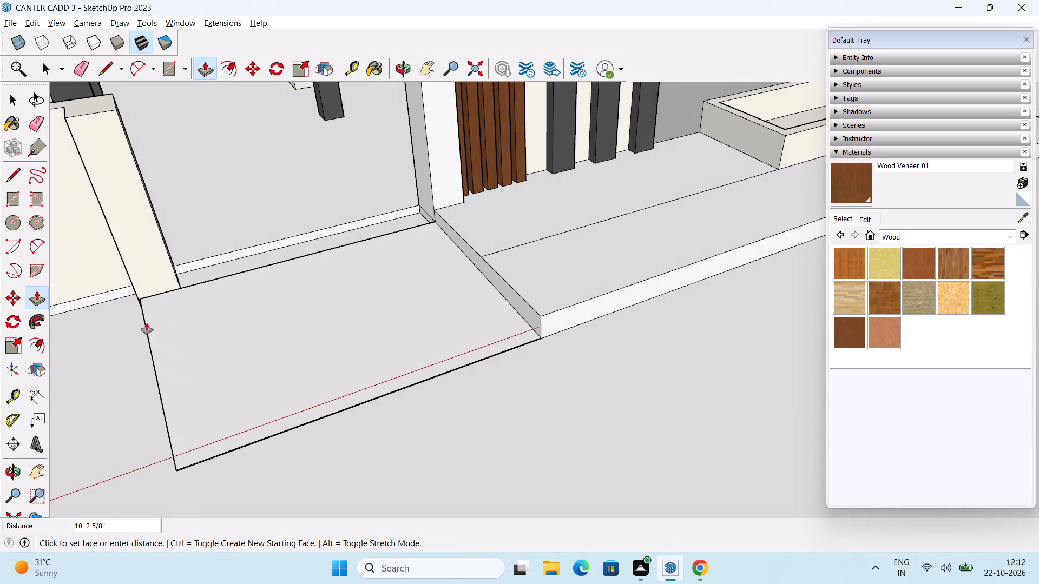
scroll(122, 298, down, 5)
shift+middle_drag(130, 297, 381, 306)
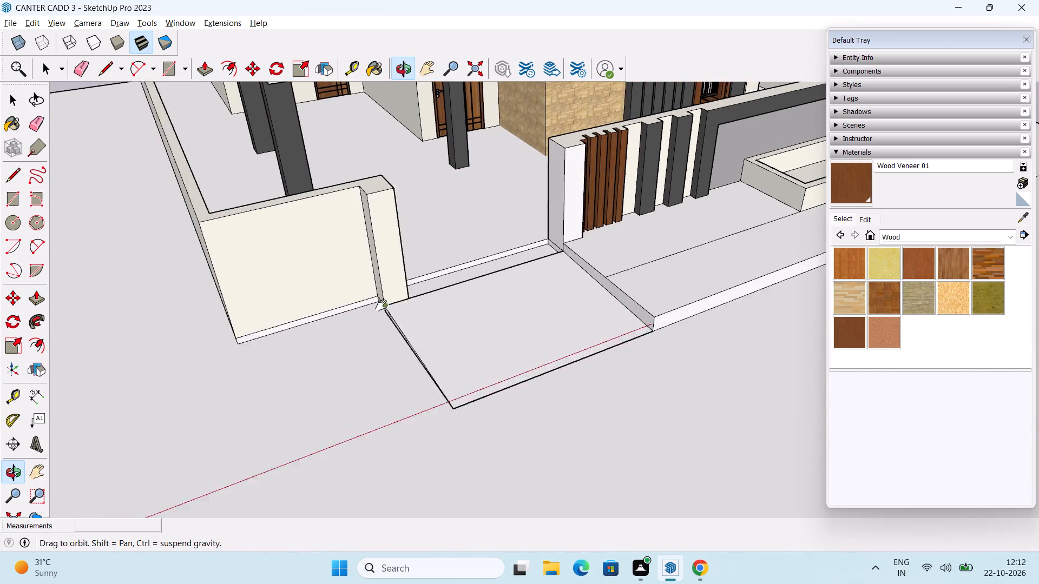
shift+middle_drag(381, 306, 386, 306)
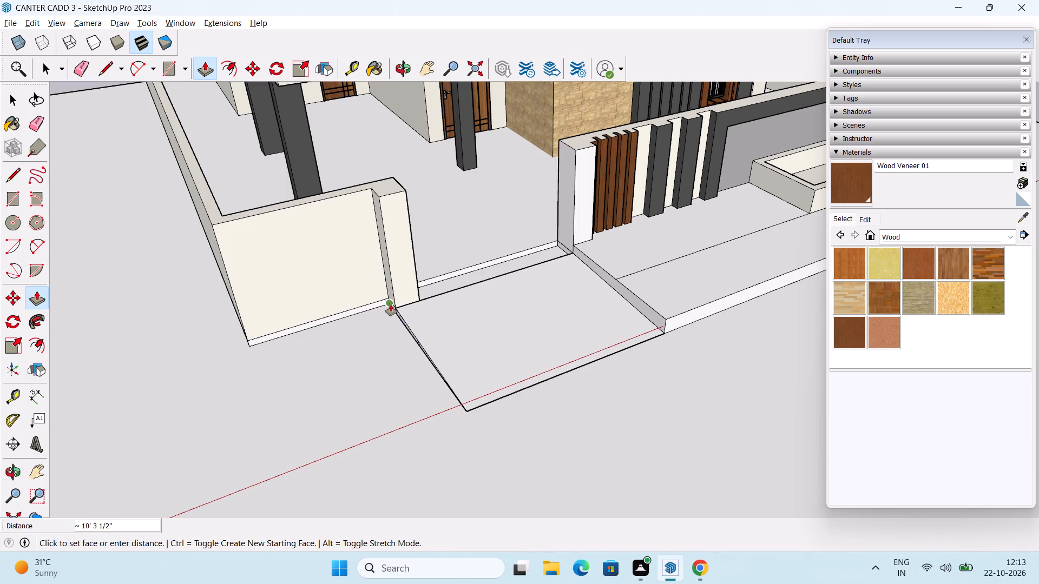
click(395, 304)
Push/Pull the narrow ground-edge face in the gate opening outward 1' 7 3/8" to meet the ramp's upper edge.
scroll(472, 270, up, 1)
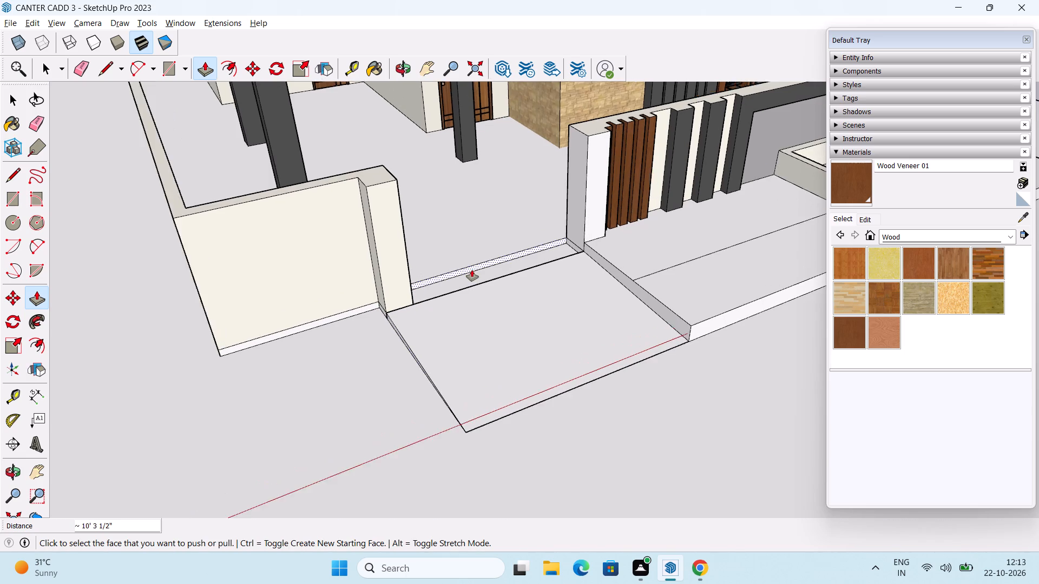
scroll(472, 270, up, 2)
middle_drag(472, 270, 532, 312)
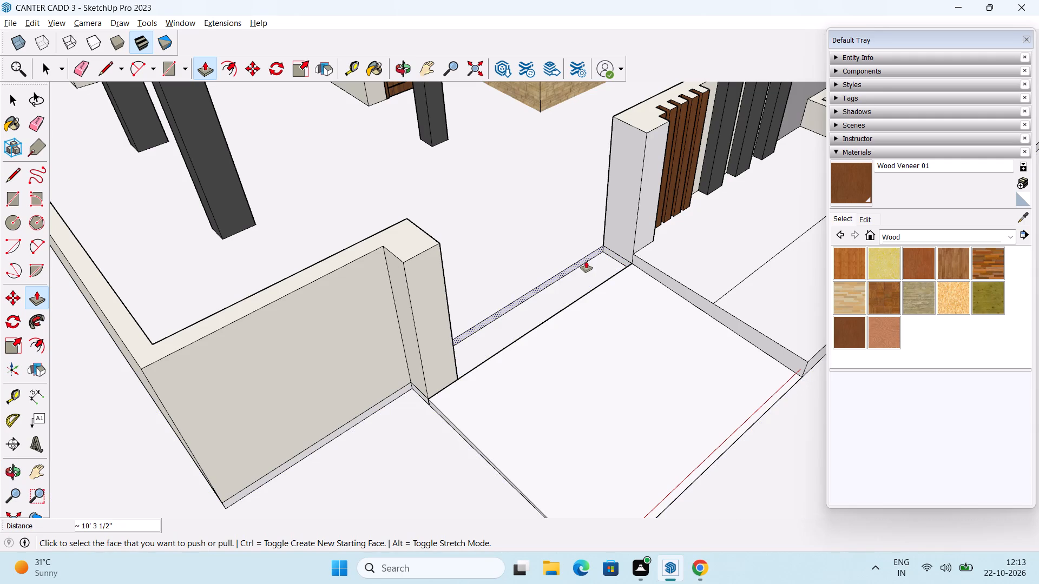
click(586, 261)
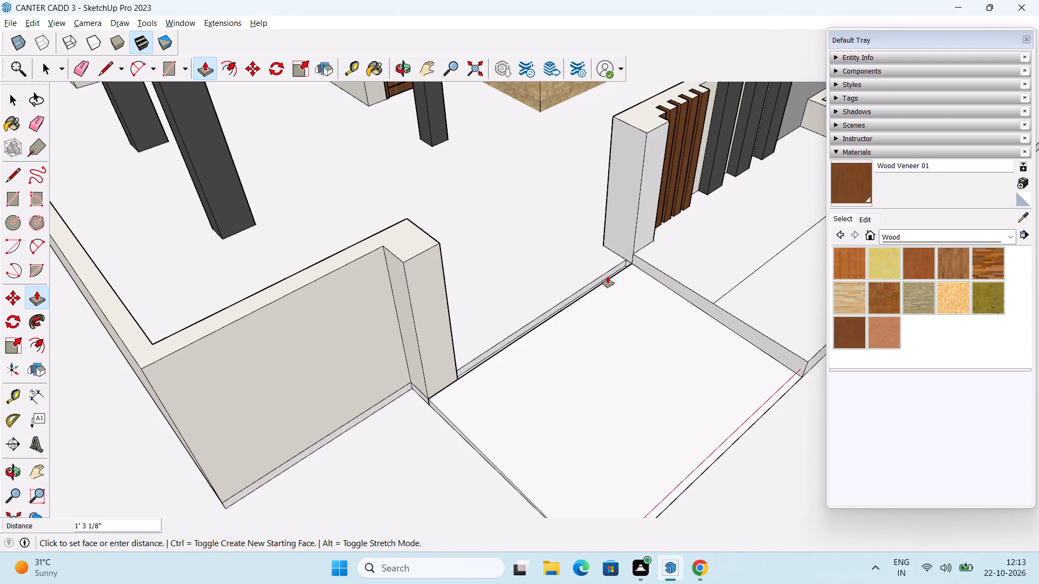
click(600, 287)
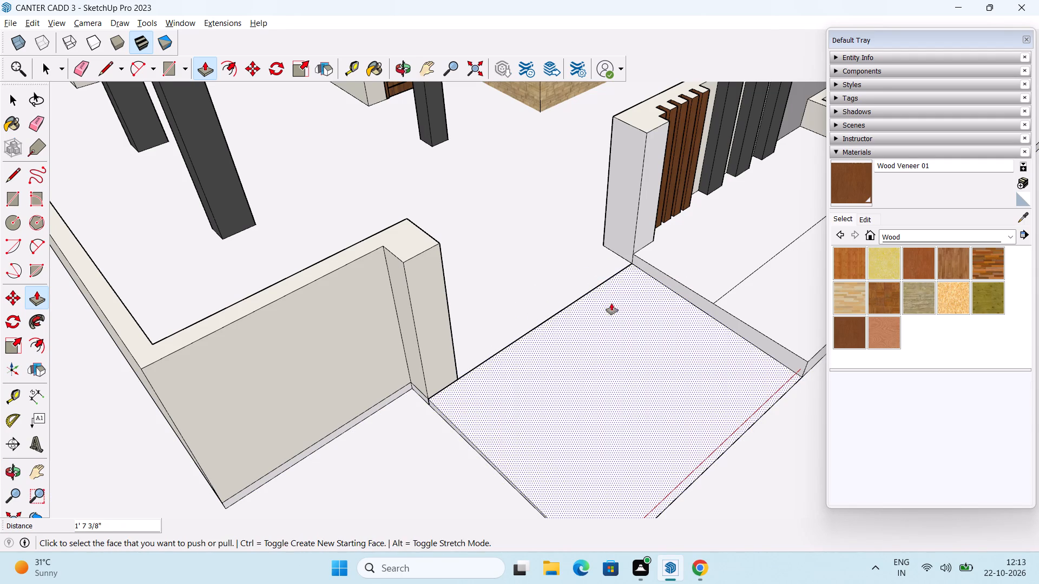
Push/Pull the base strip under the short front wall beside the gate outward 1', level with the ramp's upper corner.
scroll(606, 316, down, 3)
middle_drag(574, 363, 603, 226)
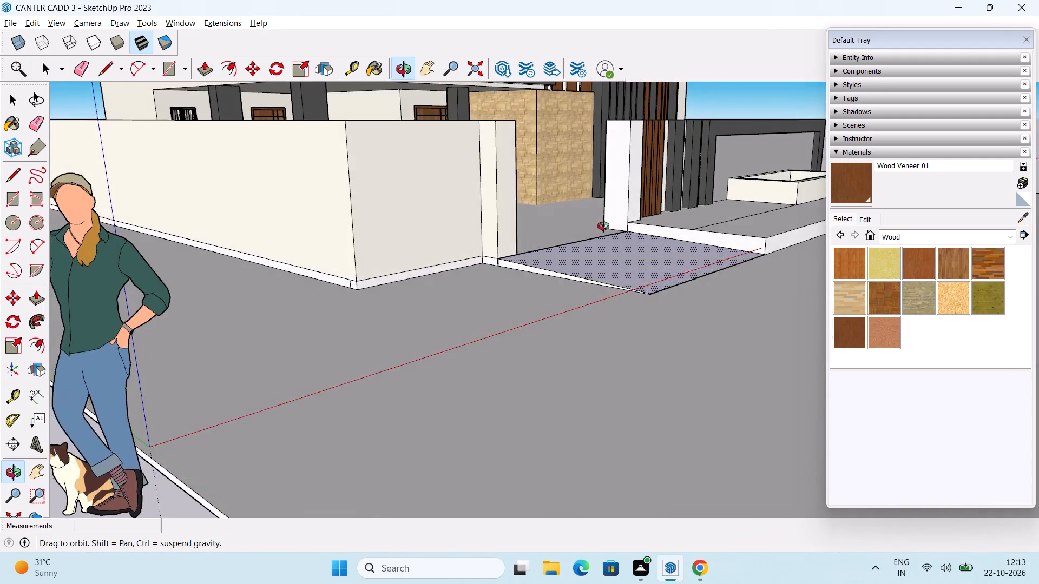
middle_drag(603, 226, 616, 275)
middle_drag(491, 325, 529, 316)
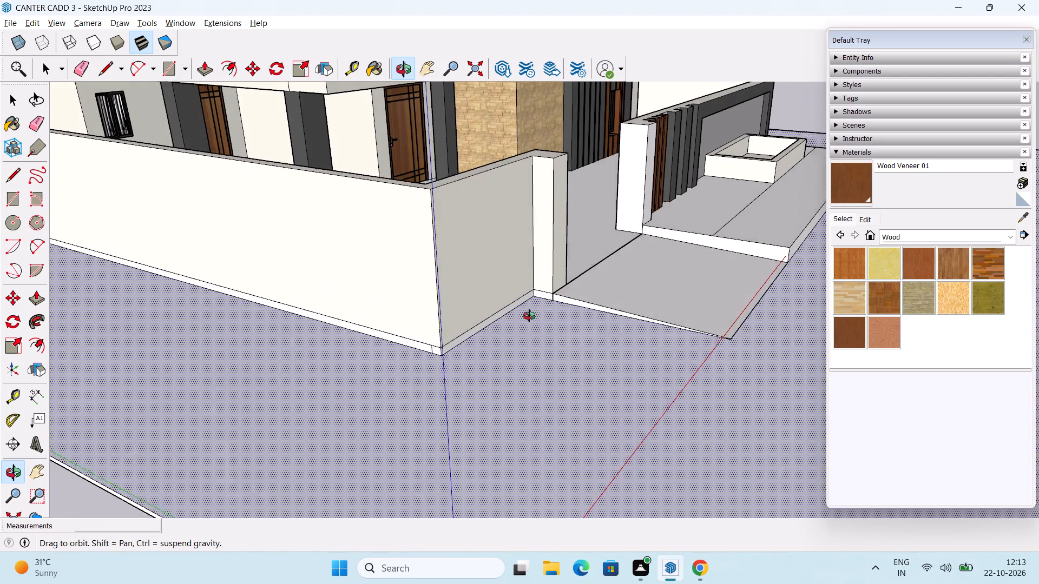
middle_drag(529, 316, 529, 316)
scroll(560, 301, up, 2)
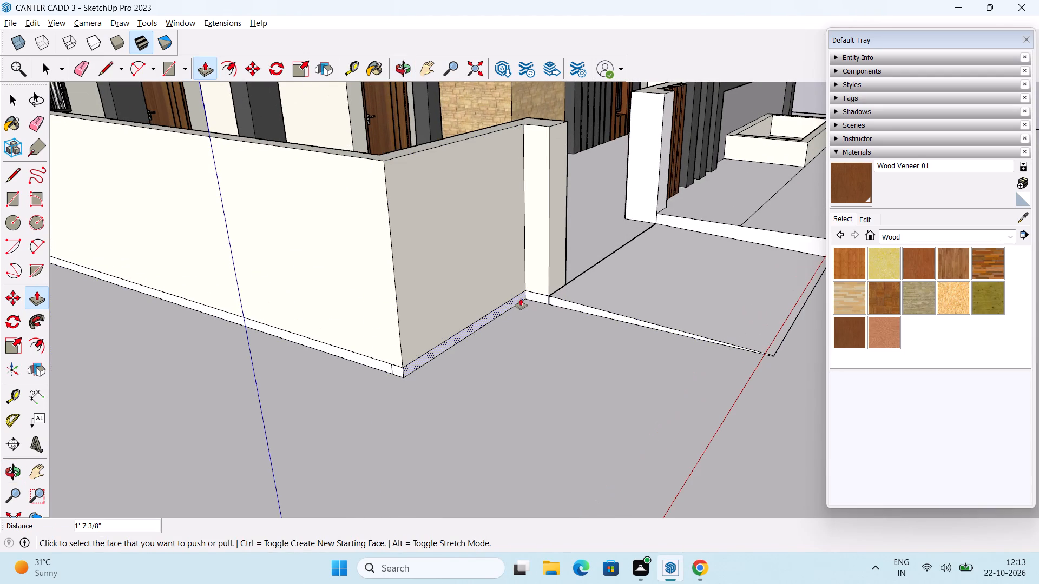
click(504, 304)
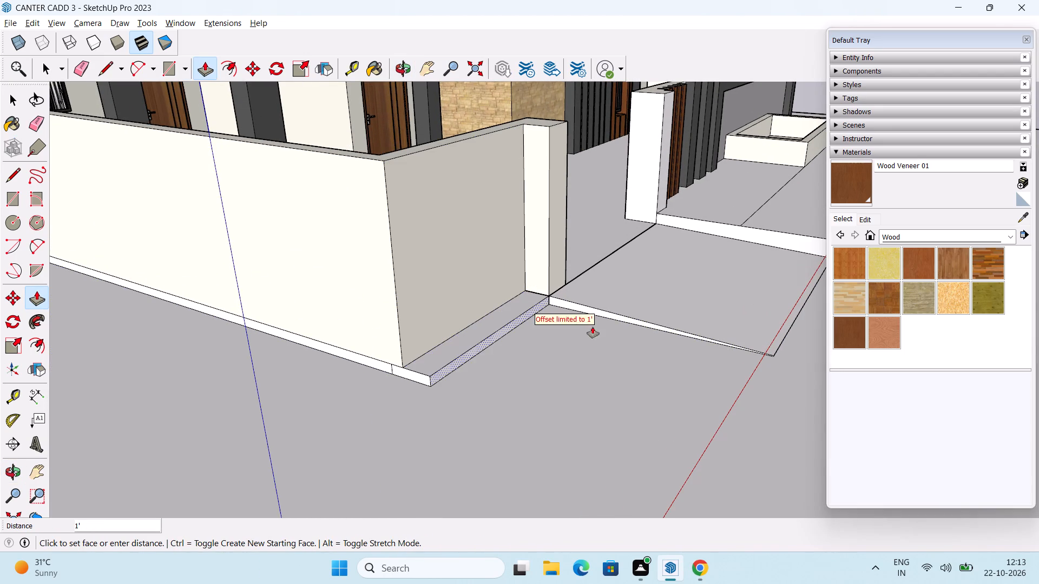
middle_drag(620, 335, 606, 343)
click(538, 350)
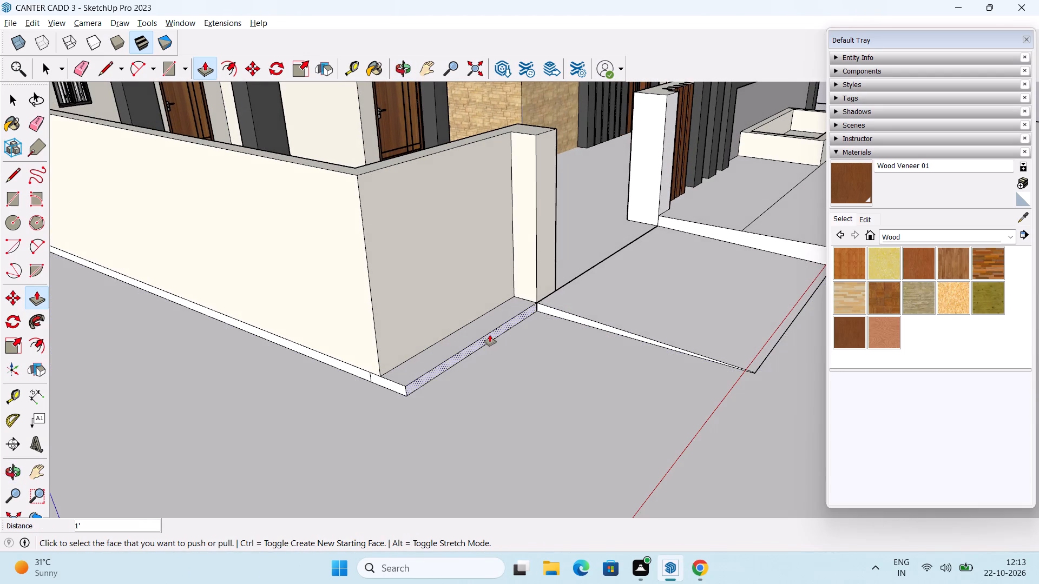
Push/Pull the same base strip another 7' 11 15/16" or so outward, in line with the ramp's outer end.
click(490, 335)
middle_drag(589, 364, 522, 363)
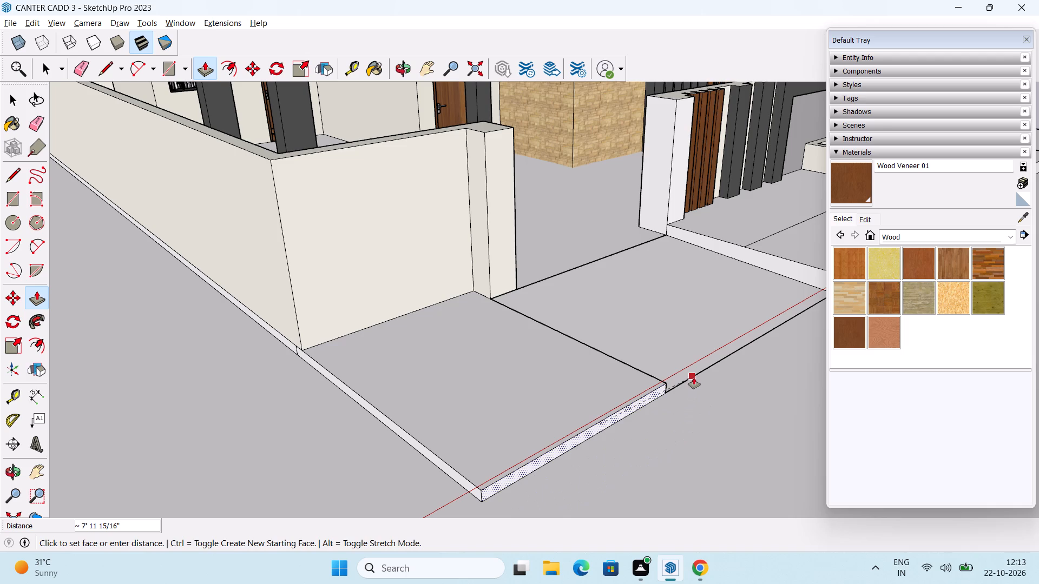
click(695, 377)
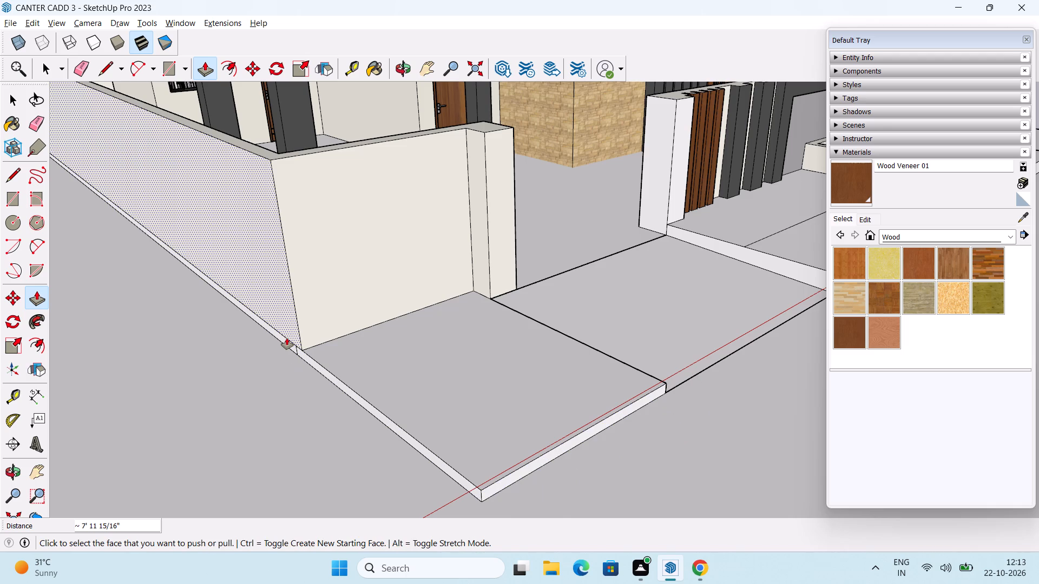
click(287, 338)
key(Escape)
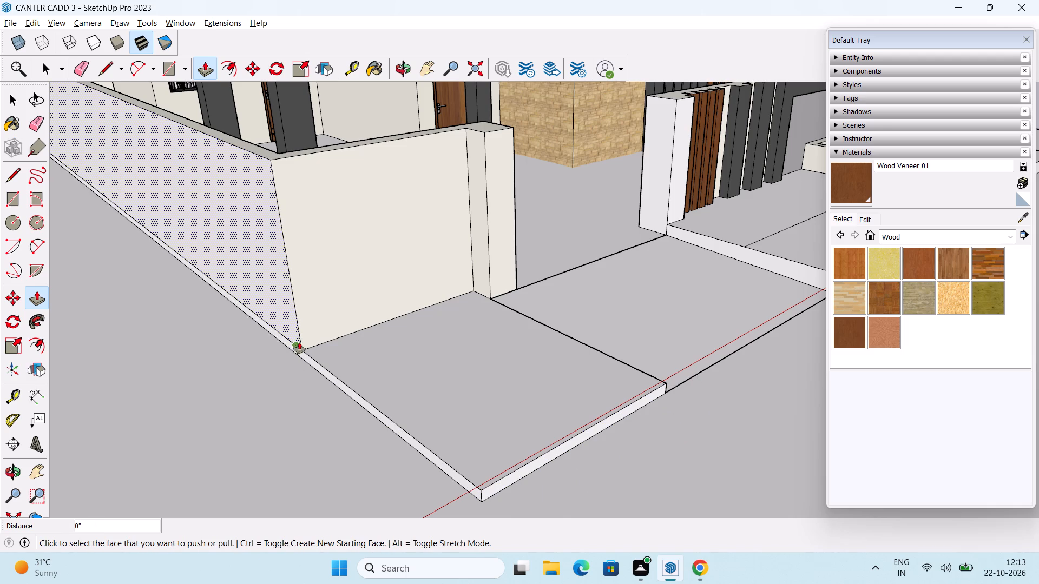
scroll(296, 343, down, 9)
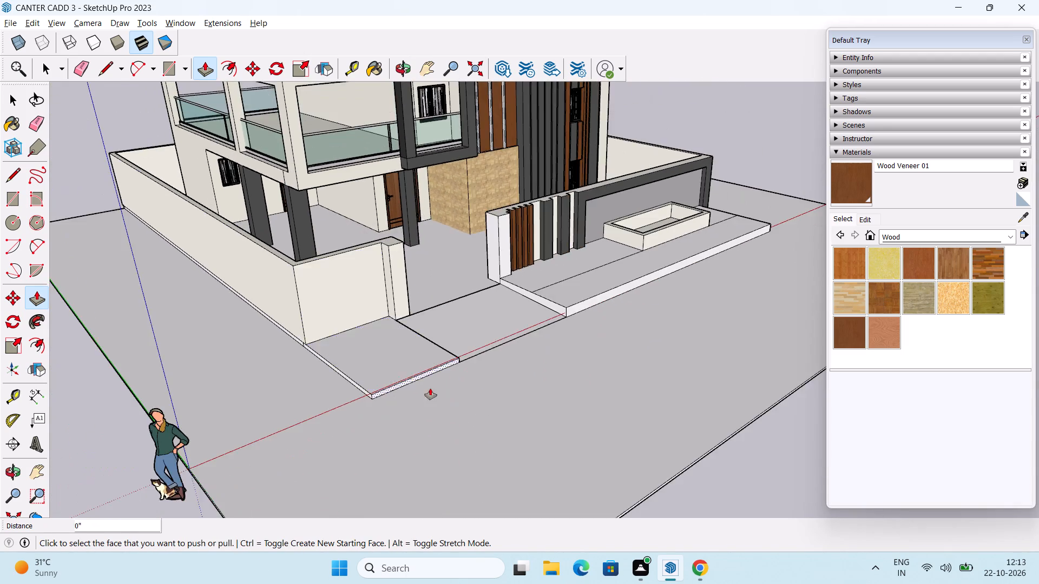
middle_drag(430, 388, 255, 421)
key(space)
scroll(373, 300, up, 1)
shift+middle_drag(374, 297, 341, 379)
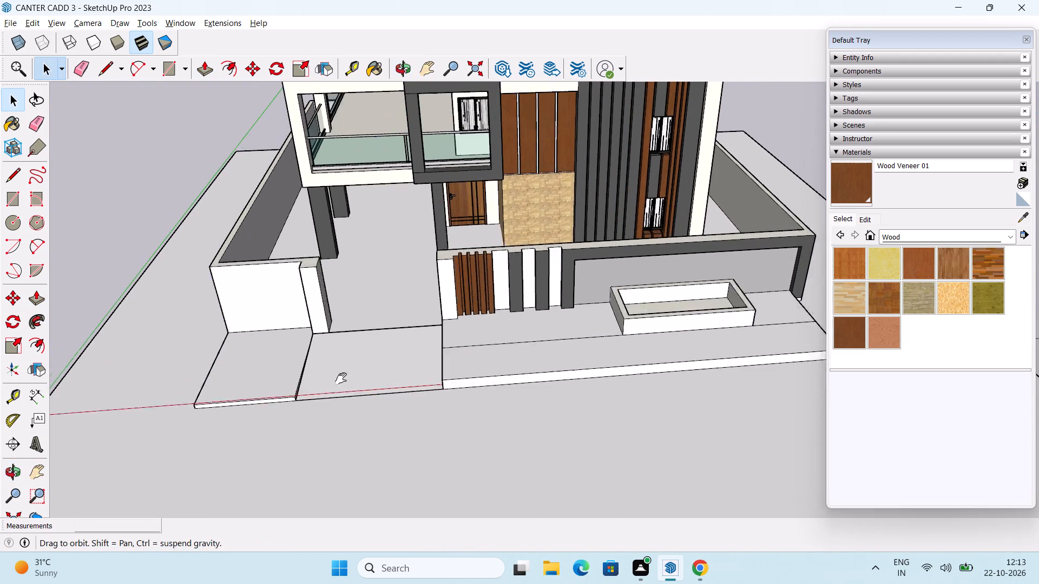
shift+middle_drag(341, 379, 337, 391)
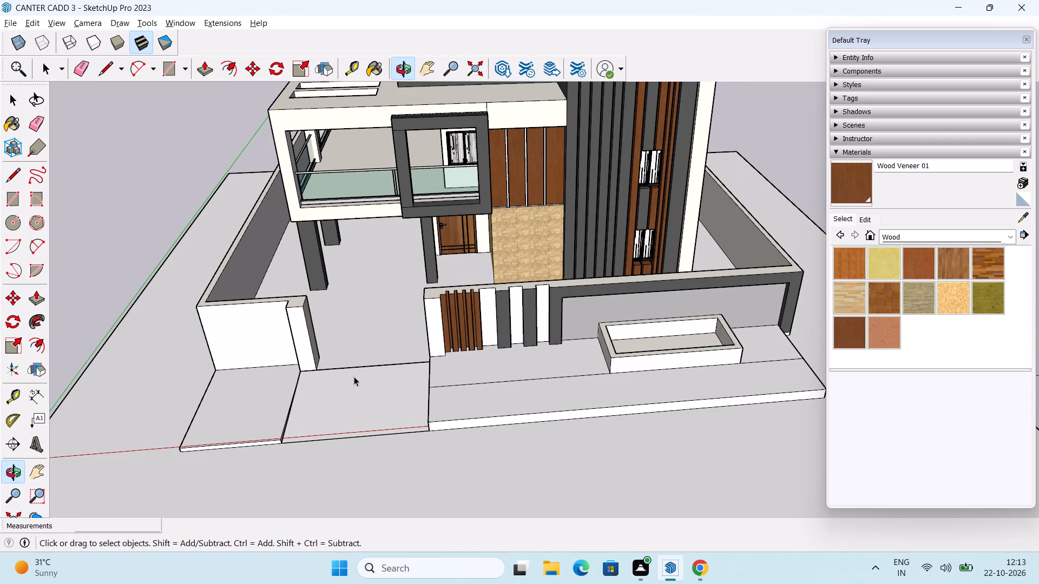
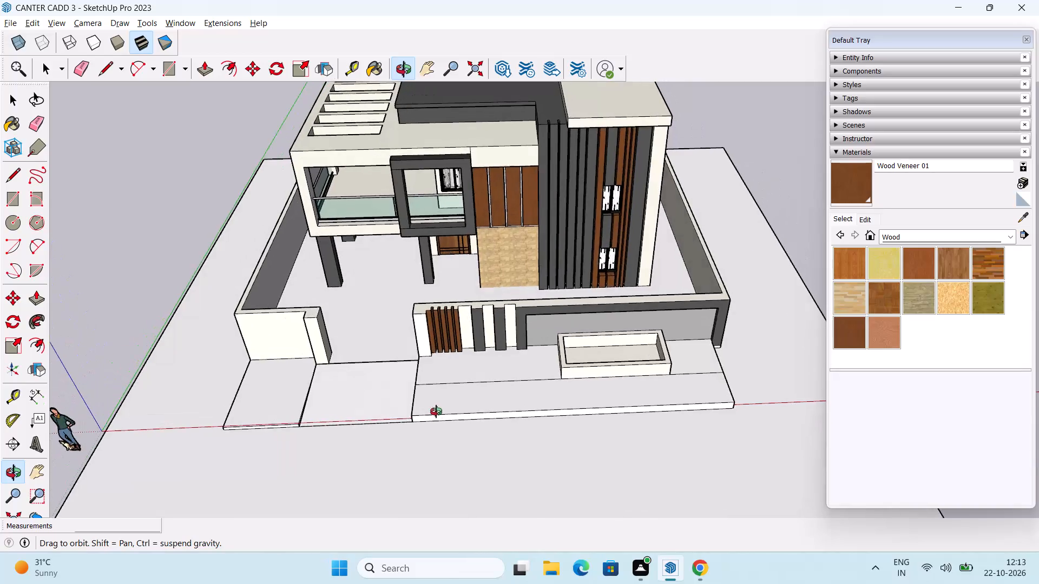
Examine the house model's front elevation, boundary wall, gate opening and planter from raised and near-ground angles.
scroll(449, 405, down, 1)
scroll(522, 379, up, 2)
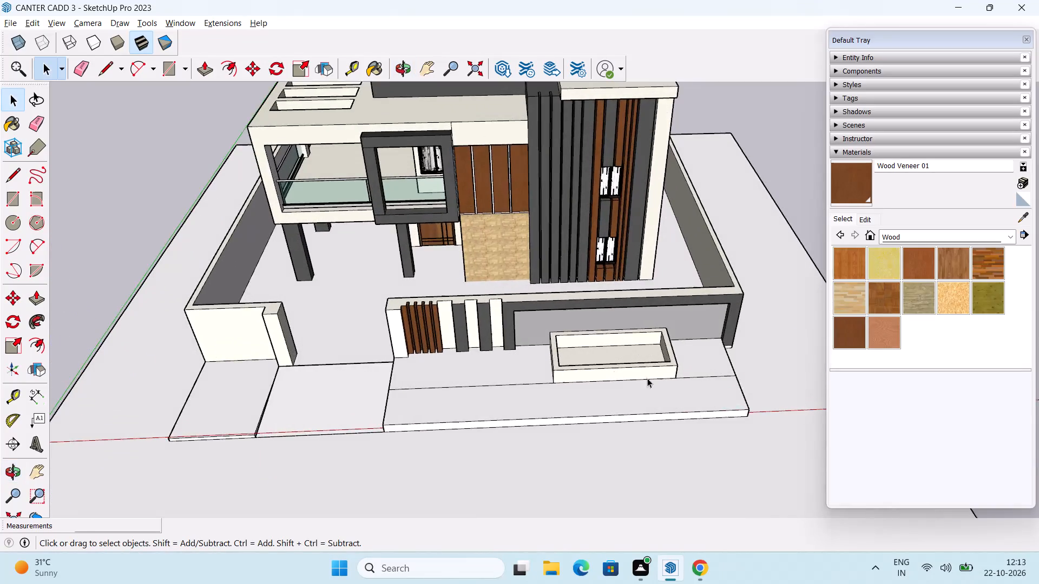
middle_drag(647, 378, 576, 489)
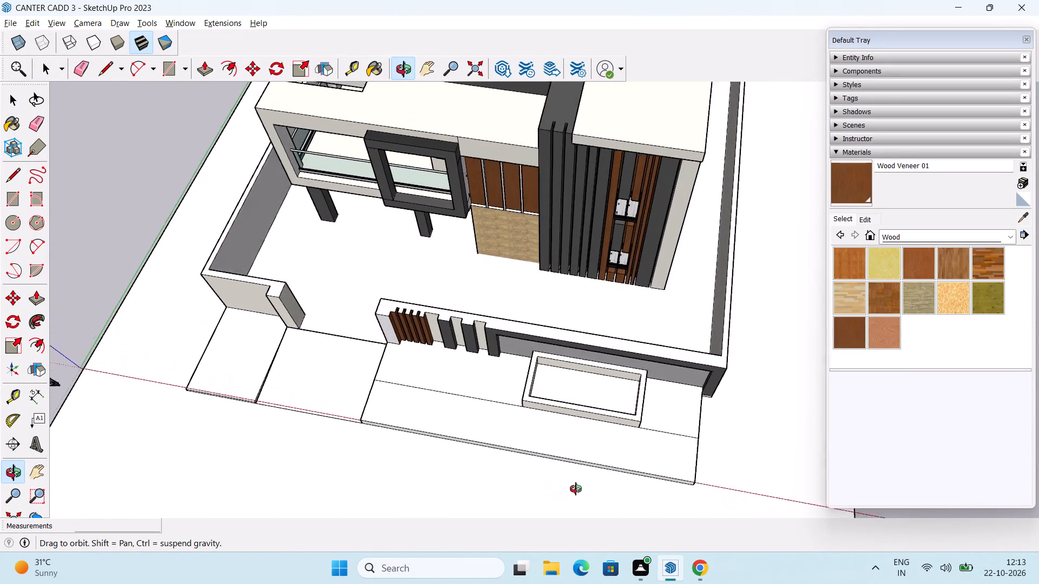
middle_drag(576, 489, 609, 302)
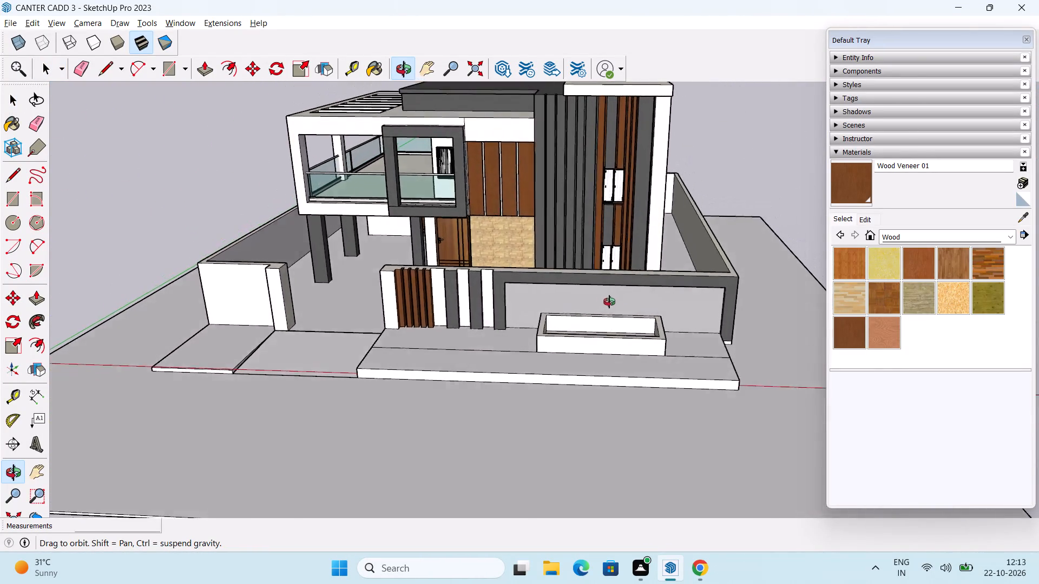
middle_drag(609, 302, 660, 313)
scroll(484, 329, down, 2)
middle_drag(369, 324, 315, 376)
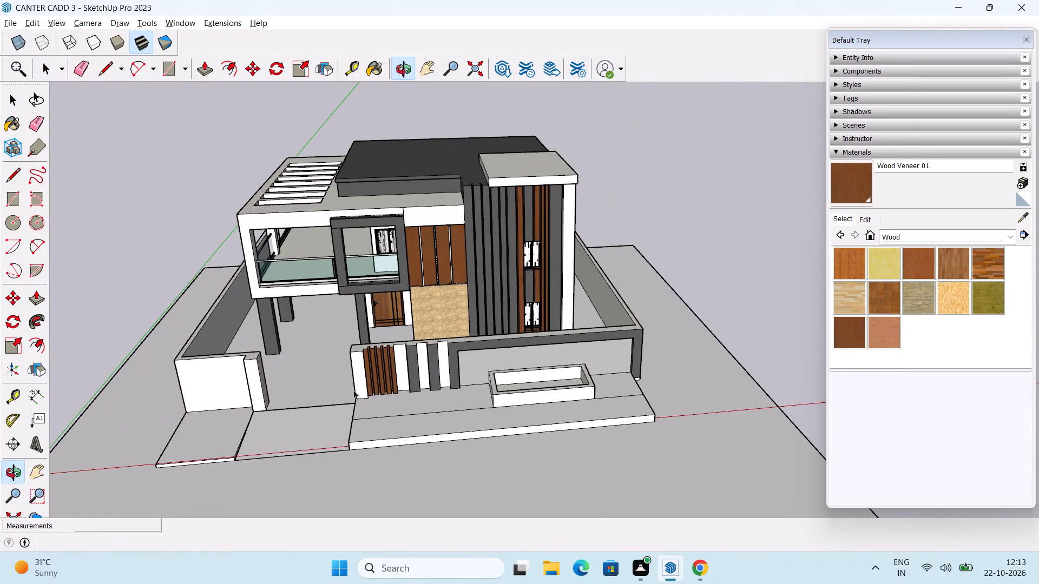
middle_drag(358, 393, 315, 401)
middle_drag(385, 364, 396, 412)
middle_drag(394, 407, 475, 361)
scroll(371, 420, up, 3)
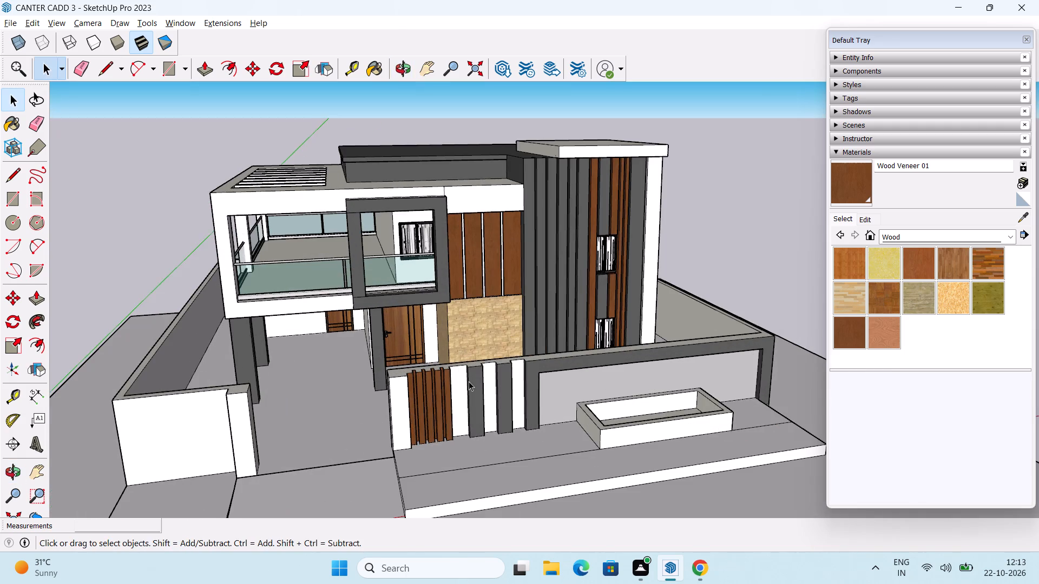
middle_drag(542, 421, 465, 383)
shift+middle_drag(449, 386, 578, 369)
scroll(529, 421, up, 1)
middle_drag(542, 415, 549, 439)
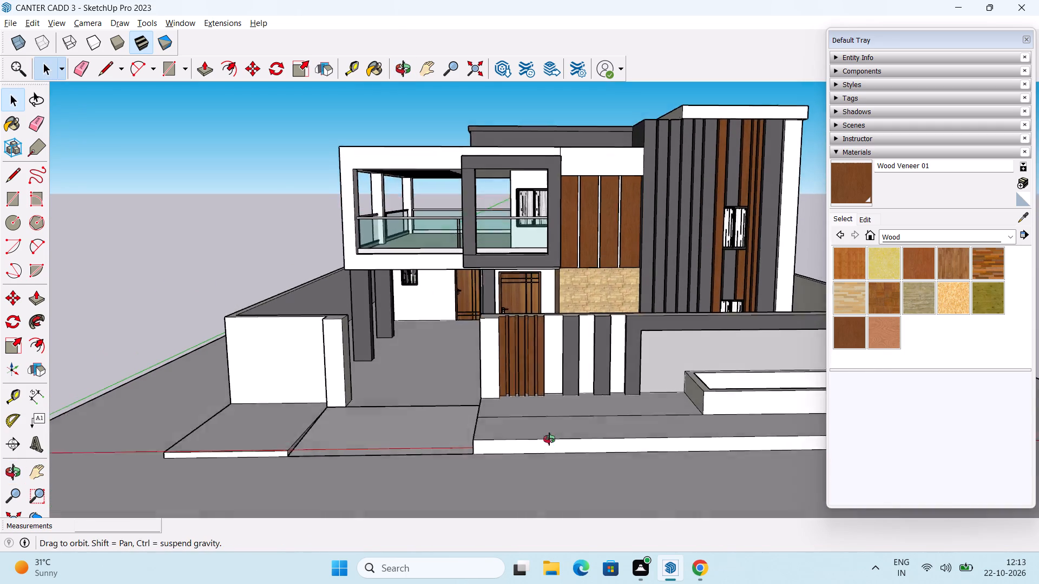
middle_drag(549, 439, 549, 444)
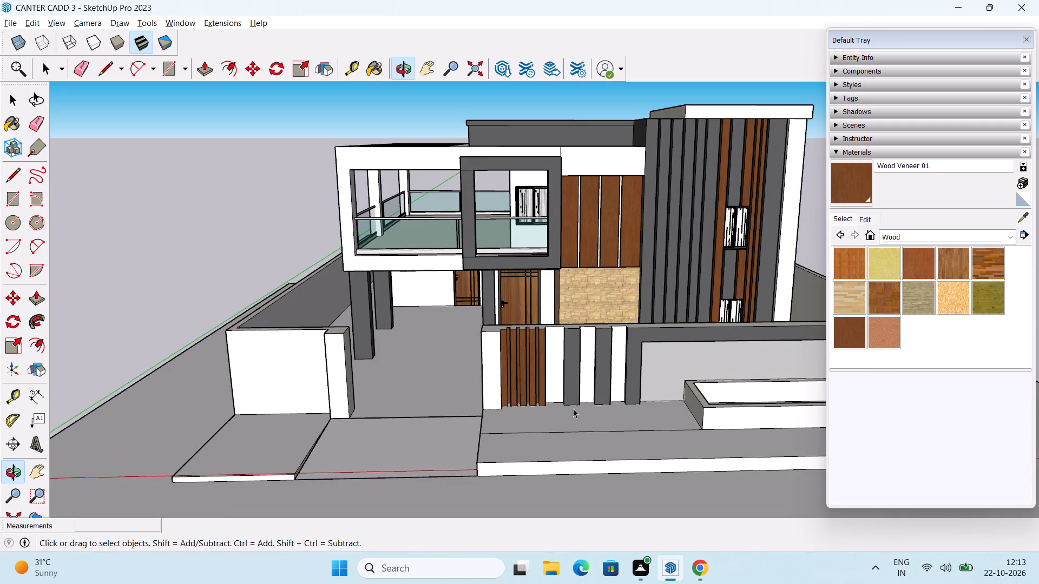
shift+middle_drag(573, 409, 522, 402)
middle_drag(523, 404, 554, 386)
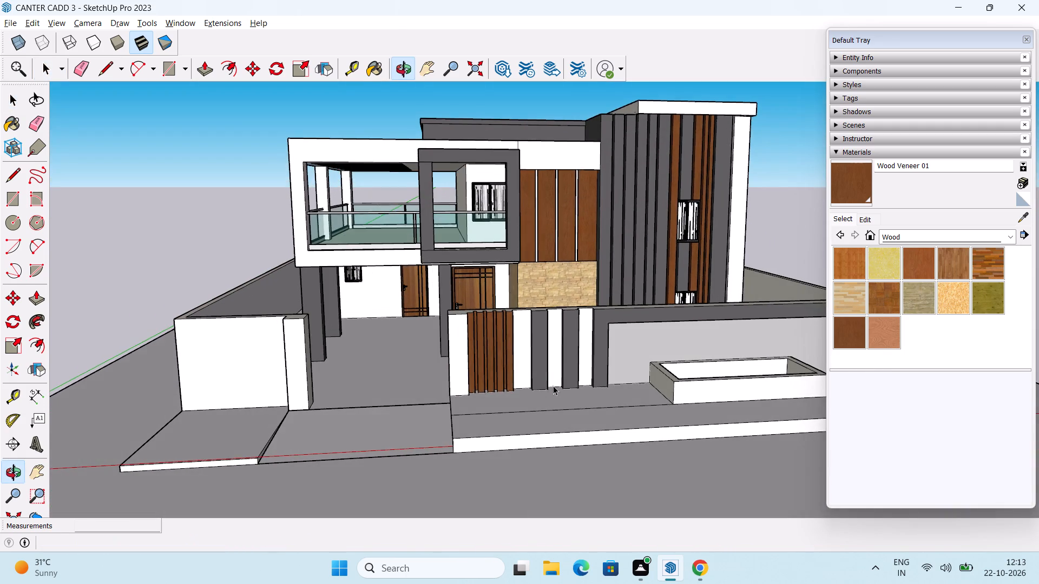
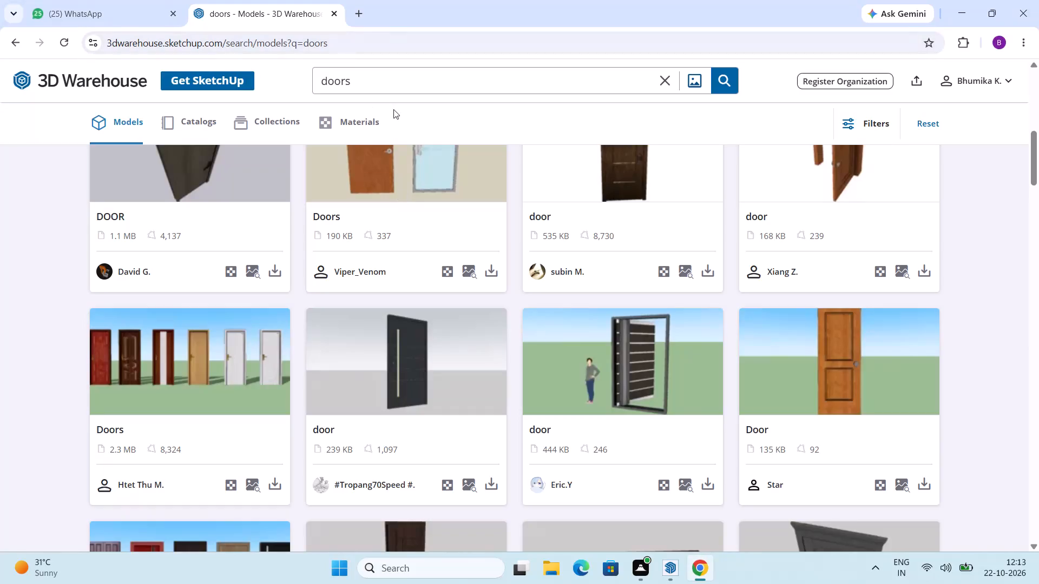
Search 3D Warehouse for "gate" models in place of the "doors" query.
double_click(386, 78)
text(ga)
text(te)
key(BackSpace)
key(BackSpace)
key(BackSpace)
key(BackSpace)
key(BackSpace)
key(BackSpace)
key(BackSpace)
key(BackSpace)
key(BackSpace)
key(BackSpace)
key(BackSpace)
key(BackSpace)
key(BackSpace)
key(BackSpace)
key(BackSpace)
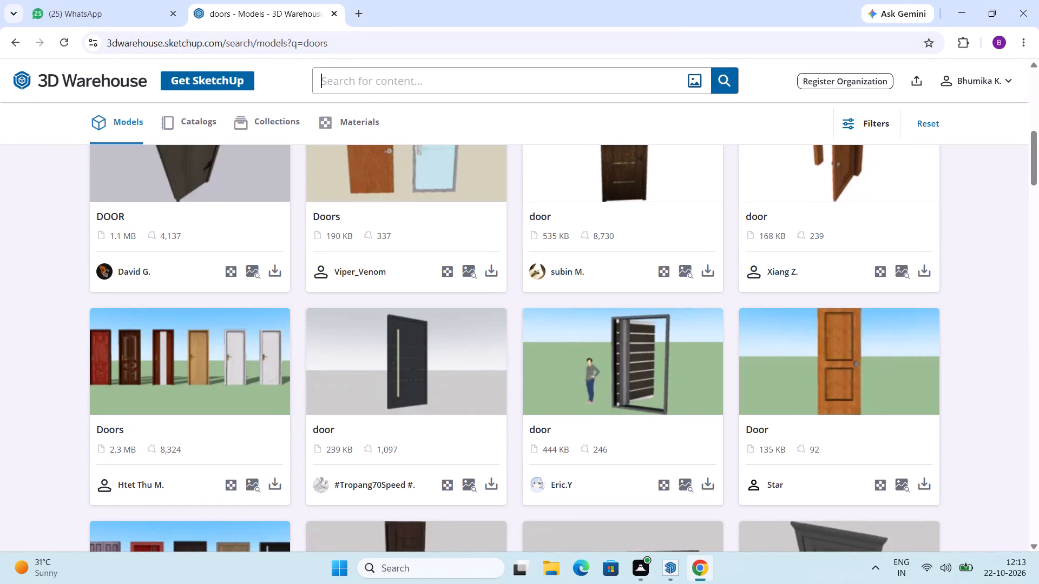
text(gate)
key(Return)
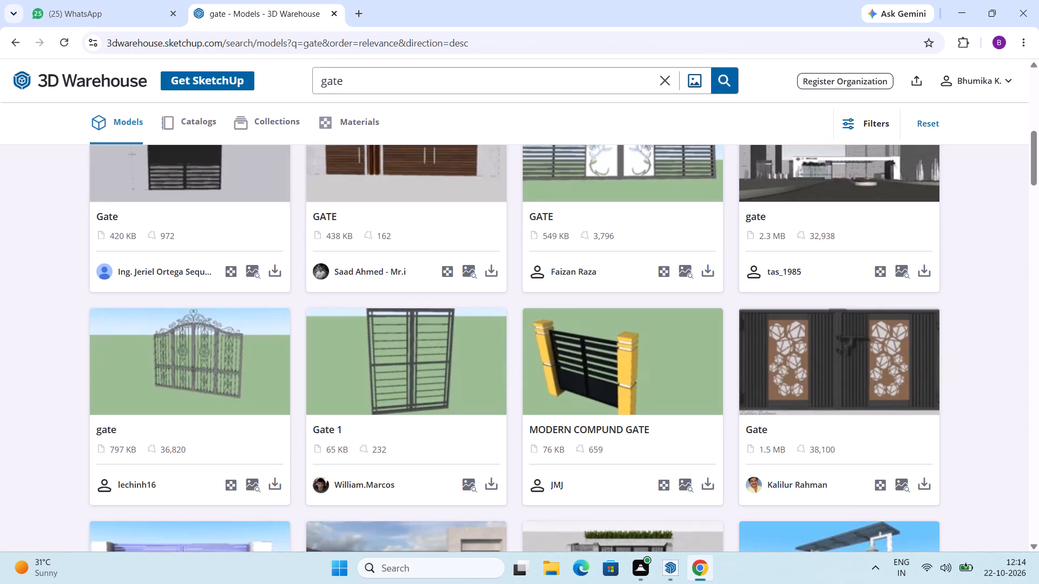
Browse the first batch of gate models from the top of the results for a design suiting the boundary wall opening.
scroll(430, 478, up, 4)
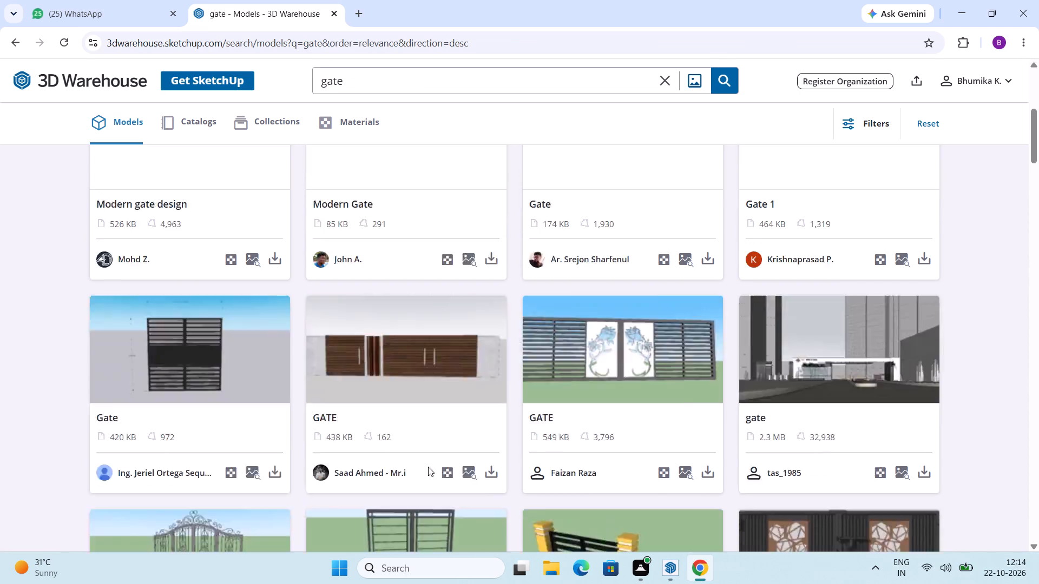
scroll(527, 280, up, 5)
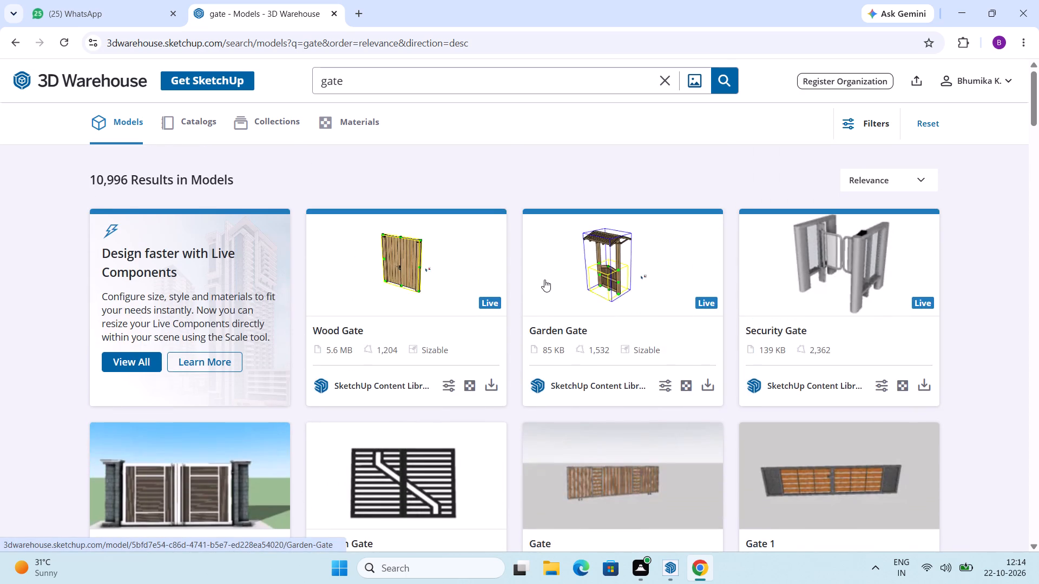
scroll(544, 280, up, 1)
scroll(548, 280, down, 6)
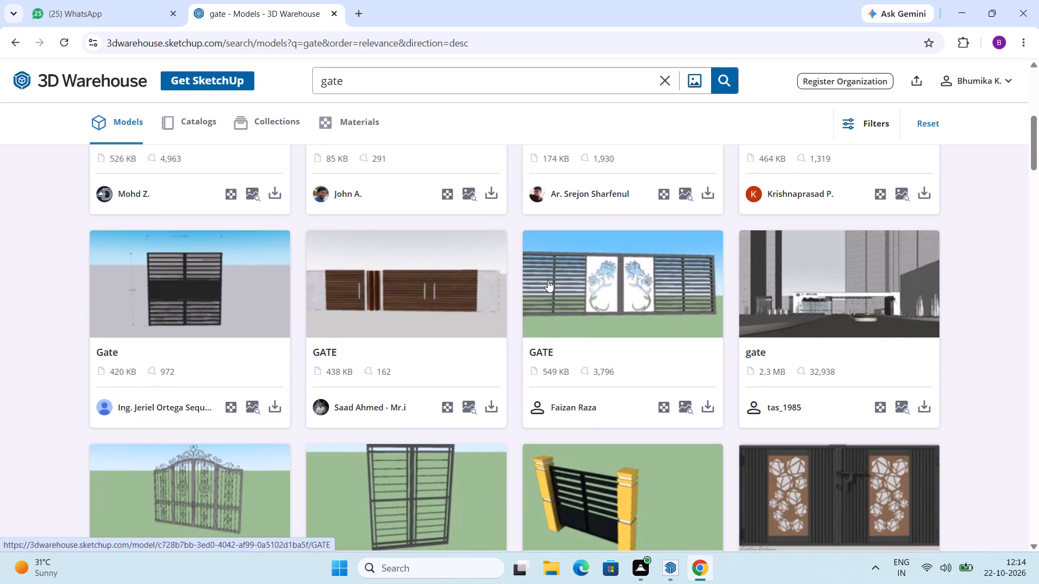
scroll(548, 280, down, 5)
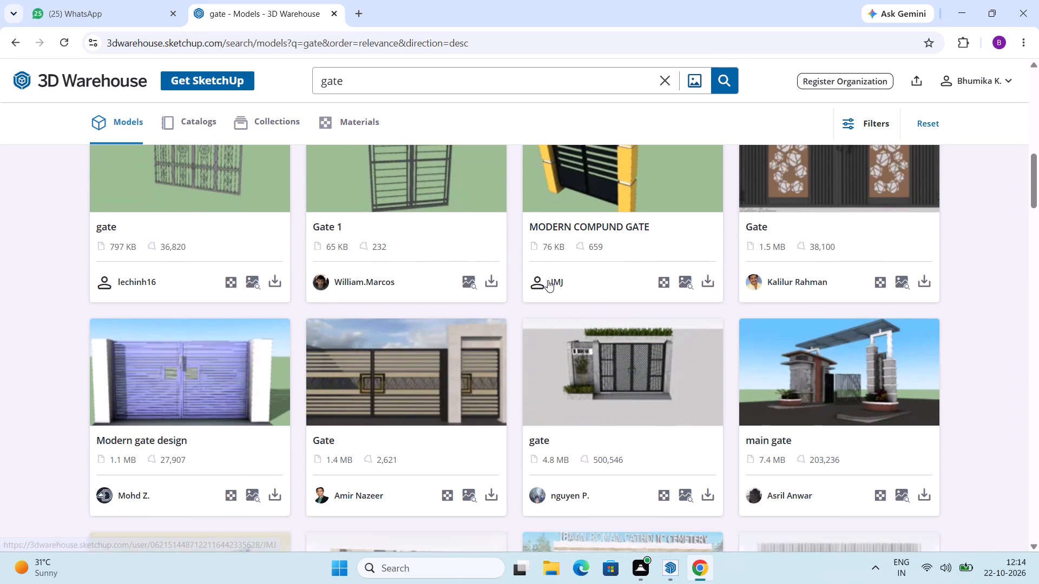
scroll(548, 280, down, 6)
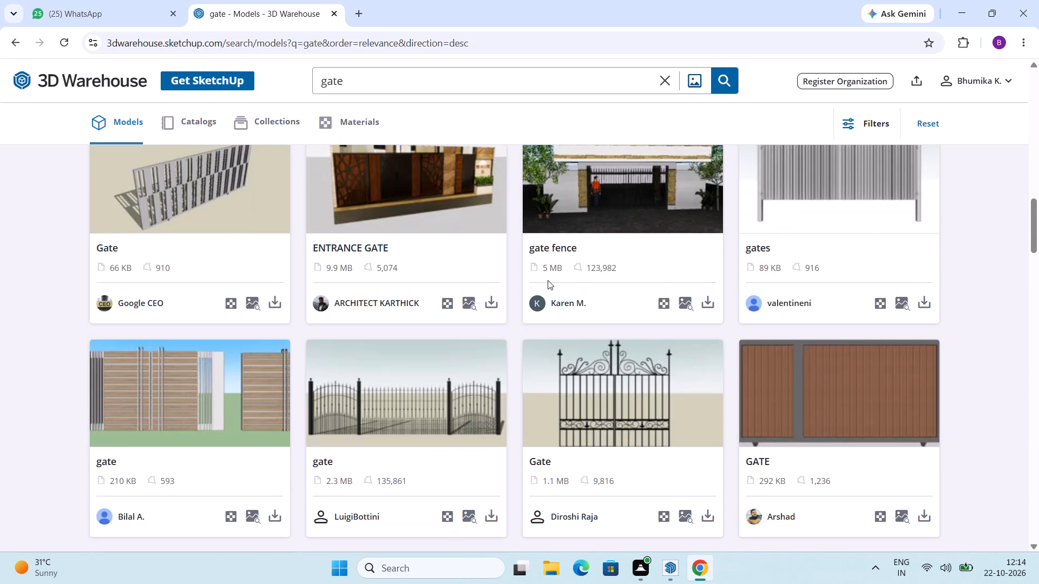
scroll(548, 280, down, 6)
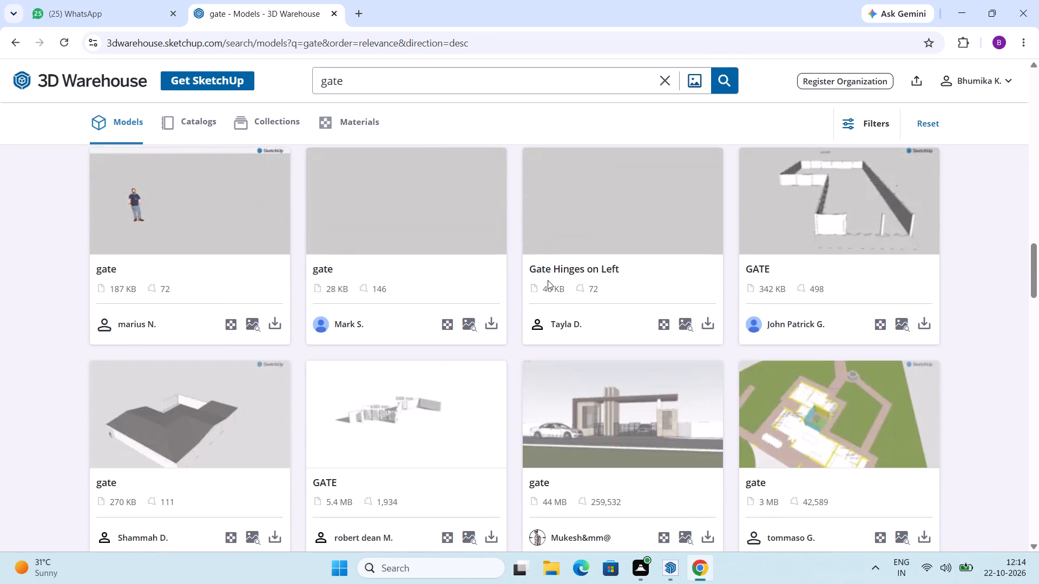
scroll(548, 280, down, 4)
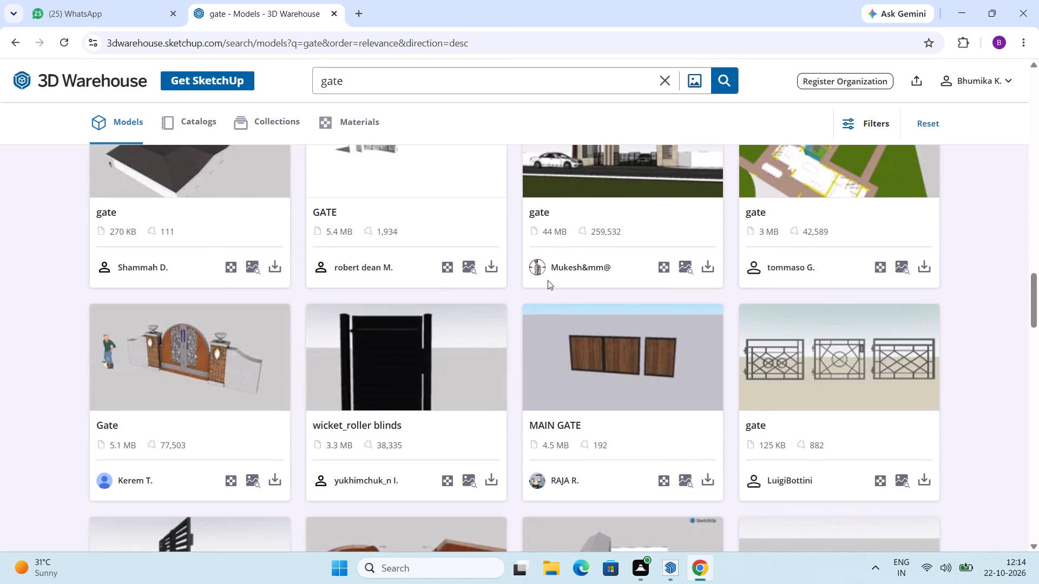
scroll(548, 280, down, 4)
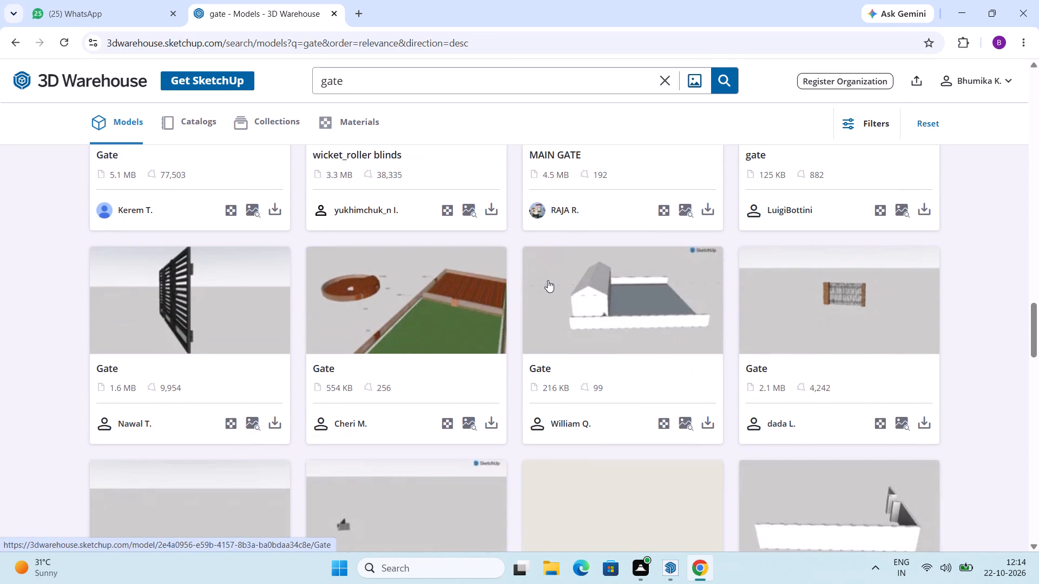
scroll(548, 280, down, 1)
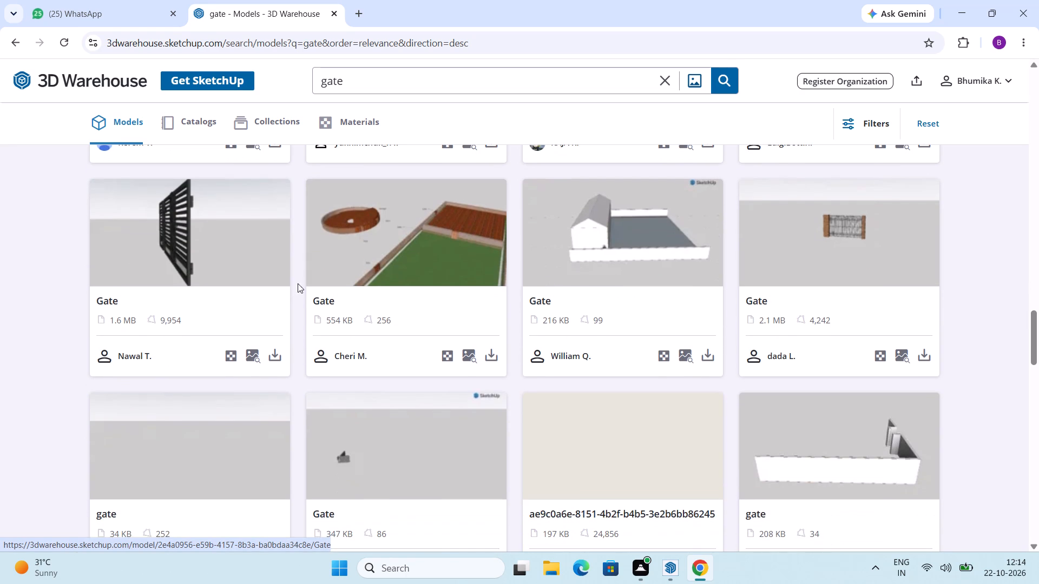
scroll(318, 273, down, 3)
scroll(418, 283, down, 3)
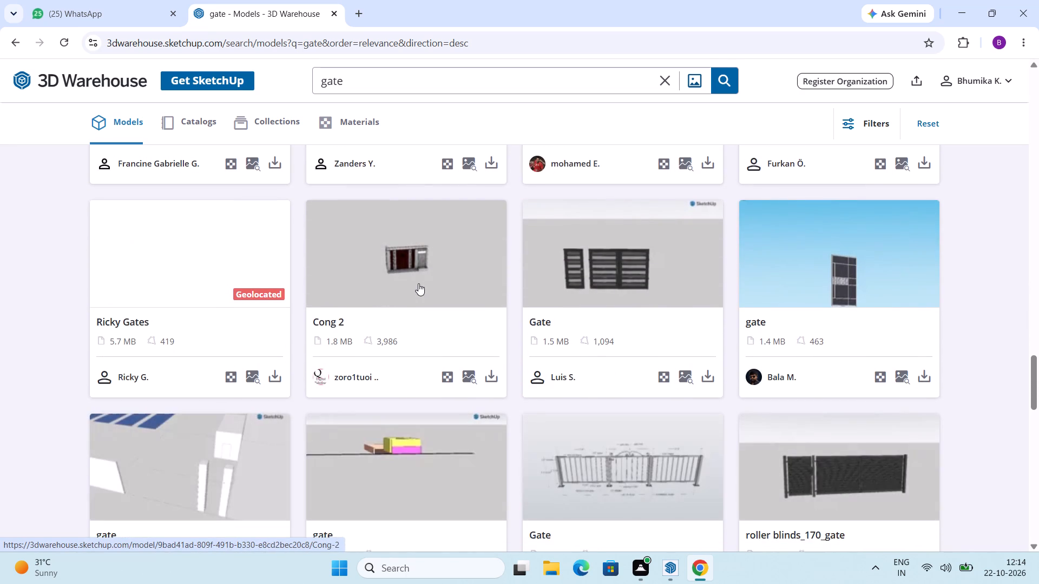
scroll(418, 283, down, 13)
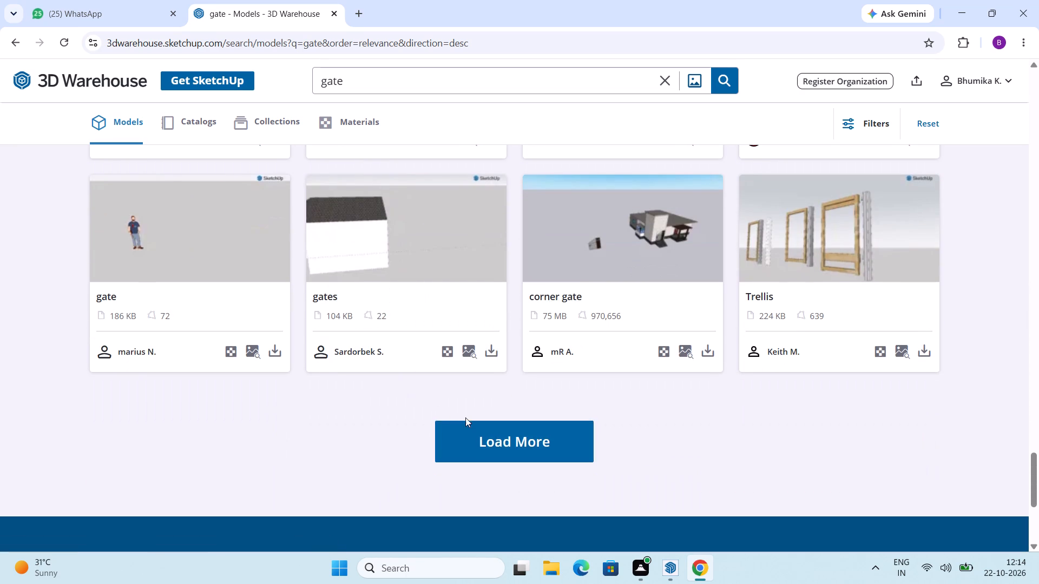
Load a second batch of gate results and look through it for a suitable front boundary gate.
click(518, 428)
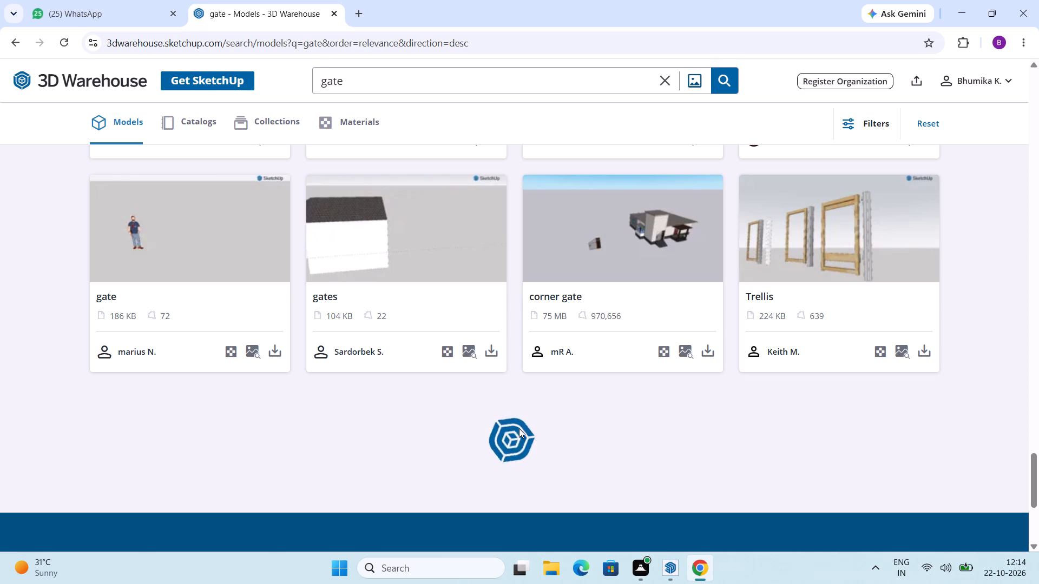
scroll(519, 425, down, 3)
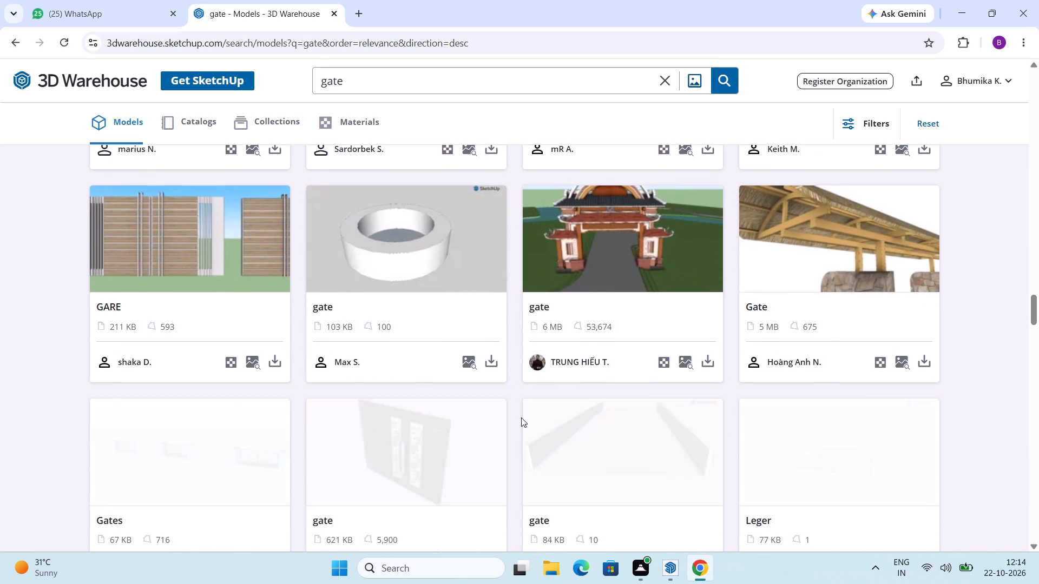
scroll(521, 417, down, 9)
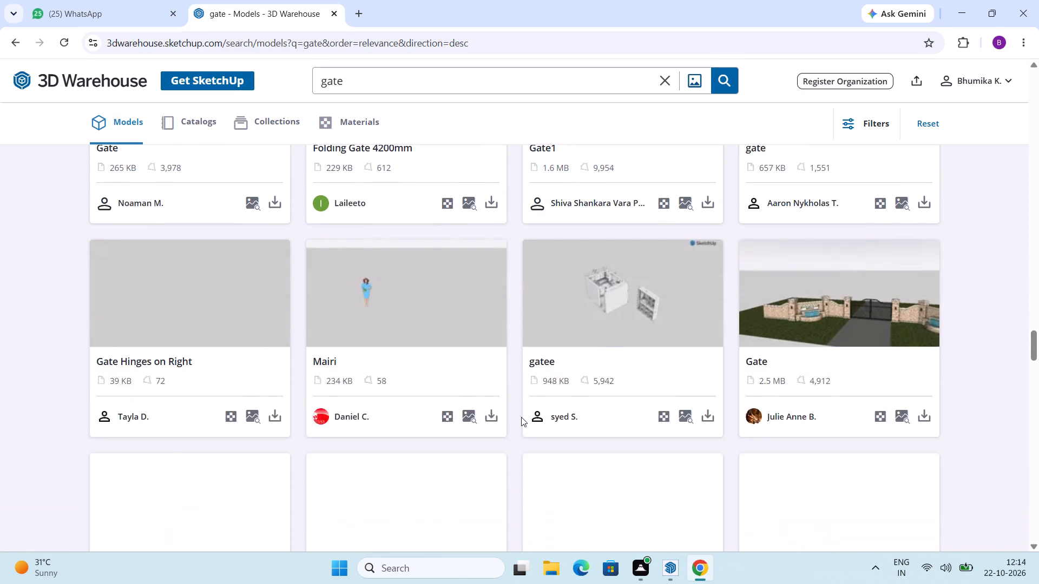
scroll(522, 415, down, 3)
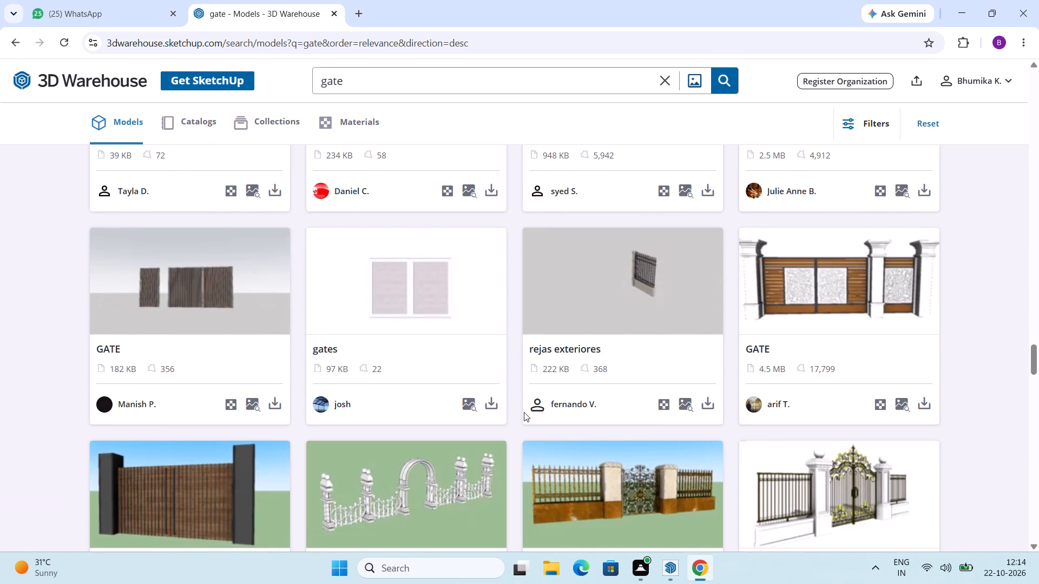
scroll(524, 412, down, 3)
scroll(524, 412, up, 2)
scroll(524, 412, down, 3)
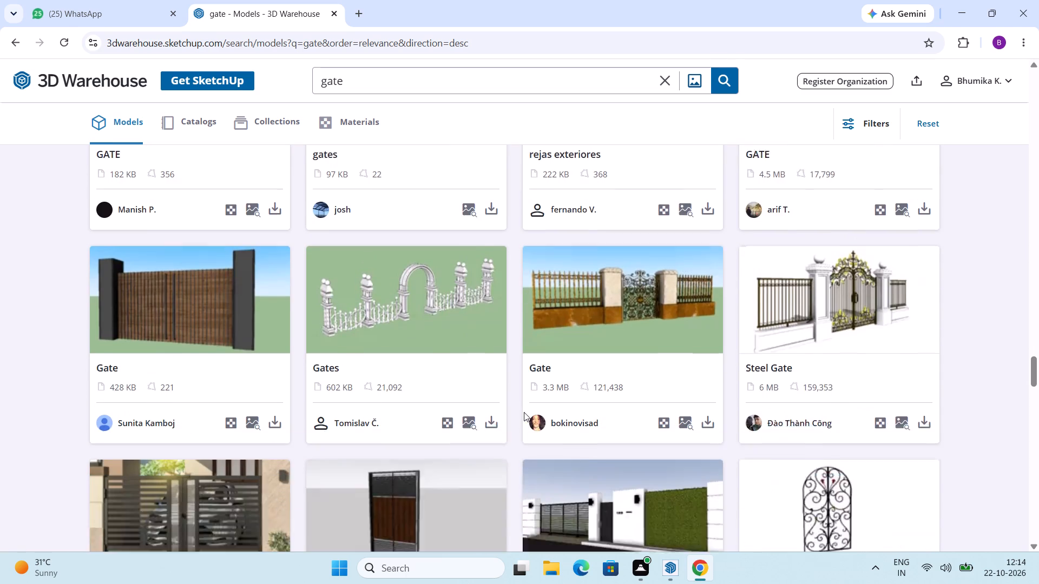
scroll(524, 411, down, 5)
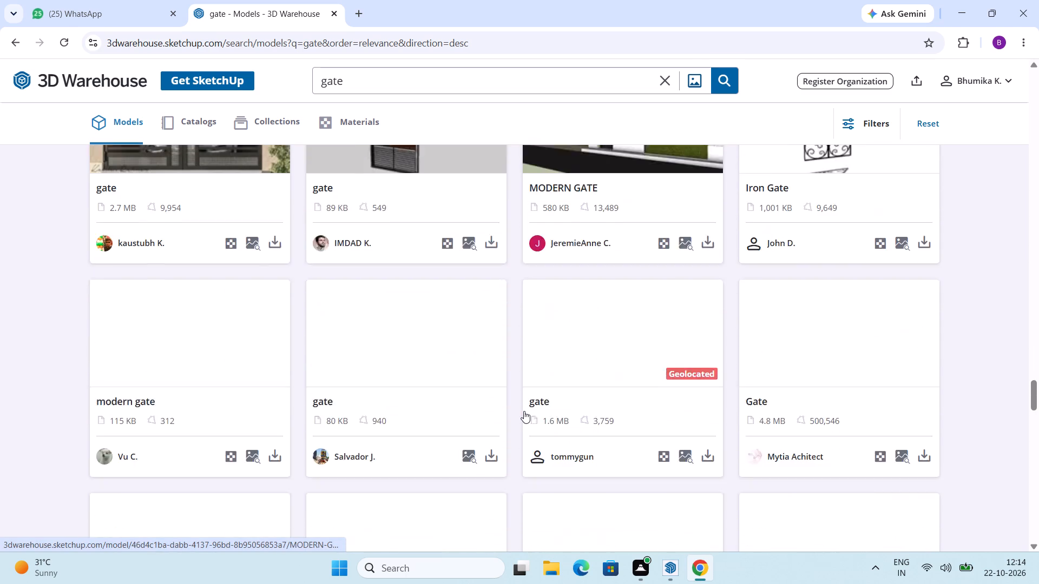
scroll(524, 411, up, 1)
scroll(524, 411, down, 6)
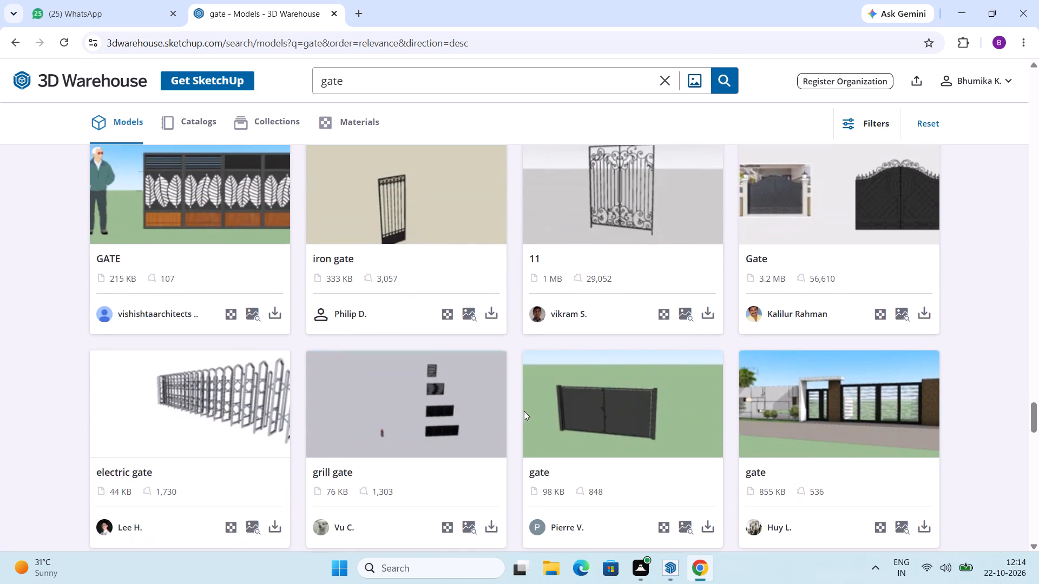
scroll(524, 411, down, 7)
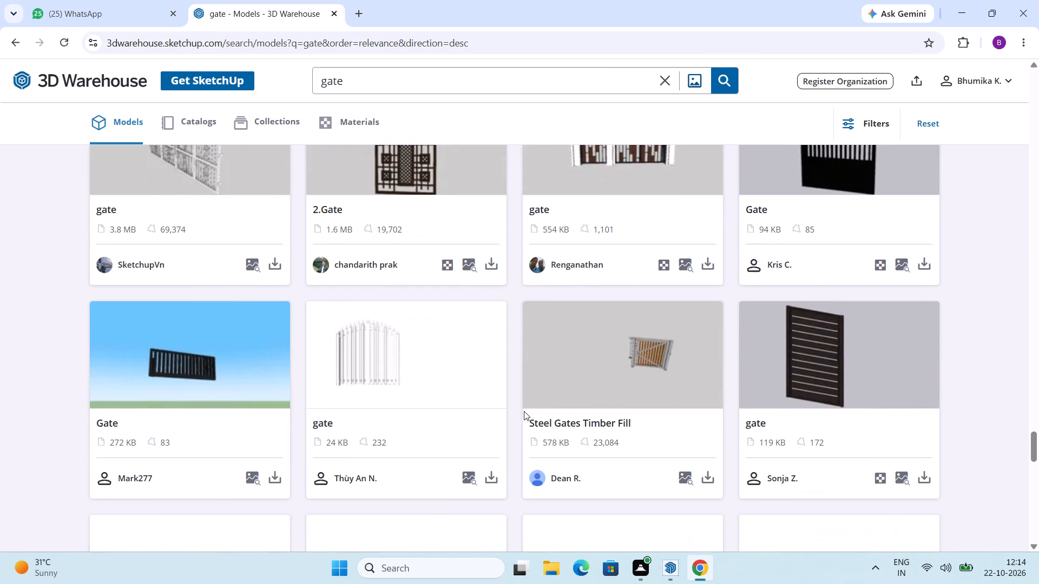
scroll(524, 411, down, 5)
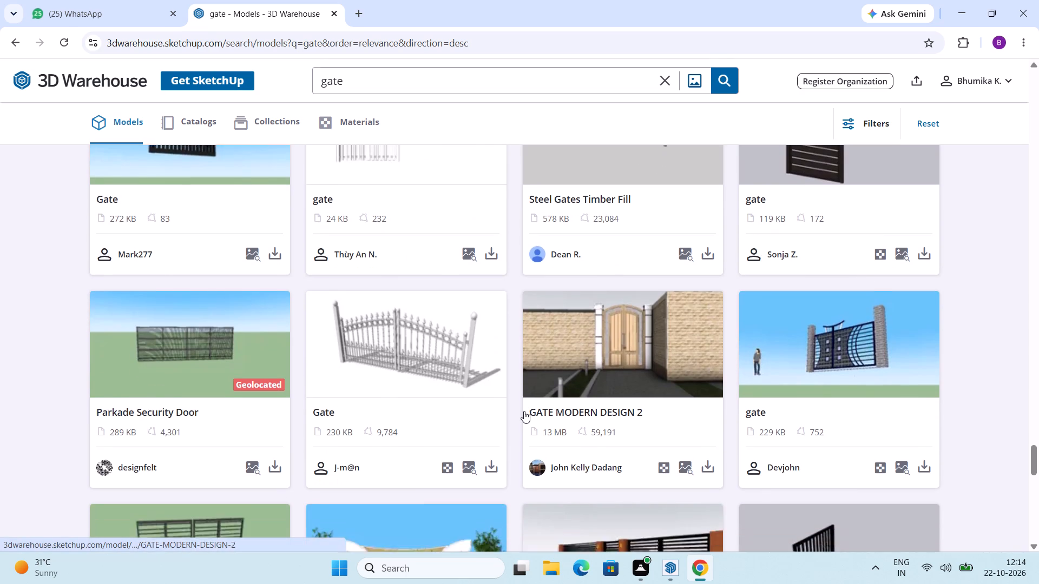
scroll(524, 411, down, 4)
scroll(524, 411, up, 2)
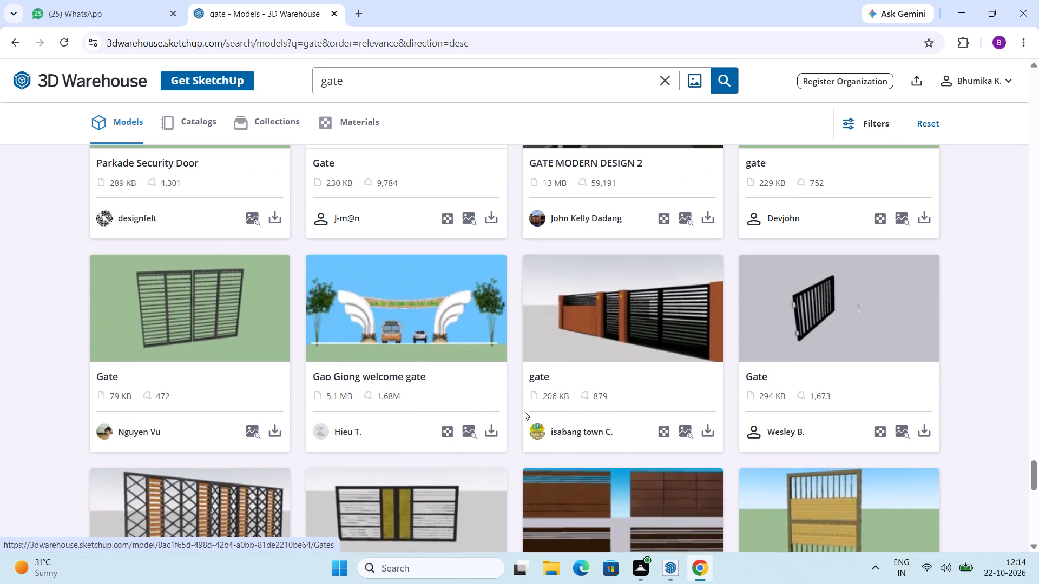
scroll(161, 370, up, 4)
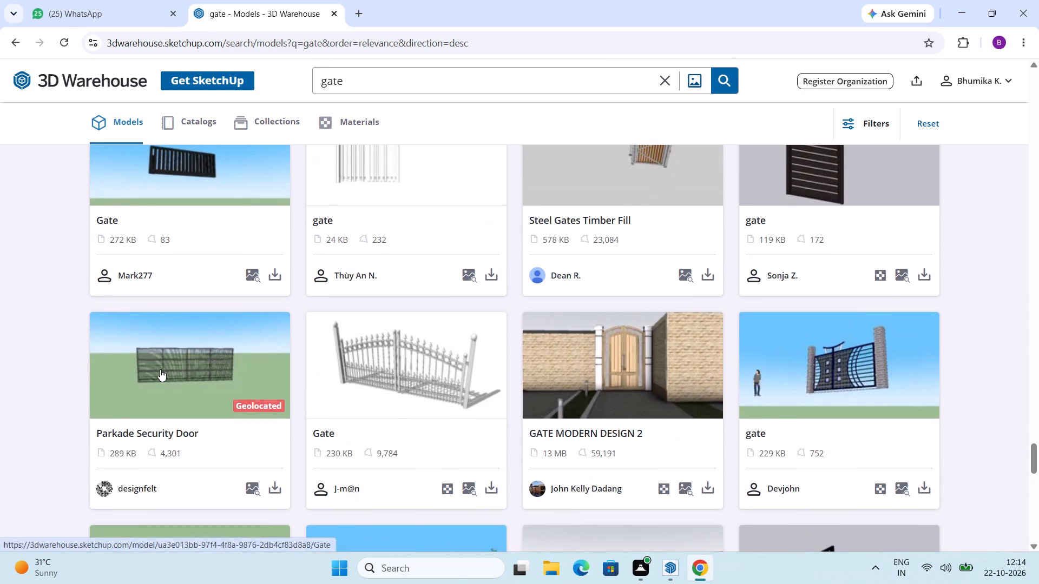
scroll(165, 366, down, 3)
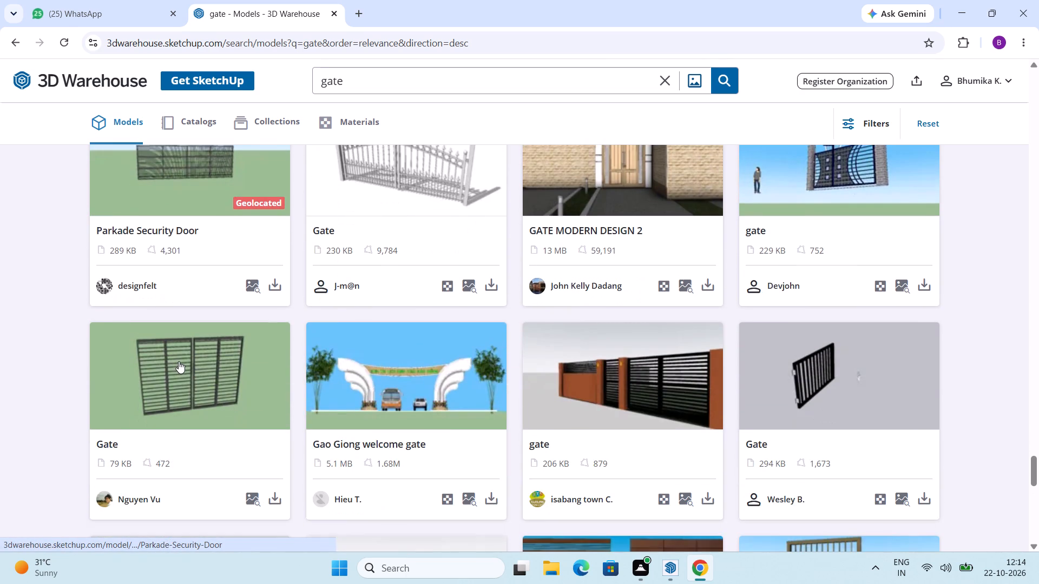
scroll(179, 361, down, 8)
scroll(364, 382, down, 4)
scroll(515, 410, up, 3)
scroll(689, 321, up, 1)
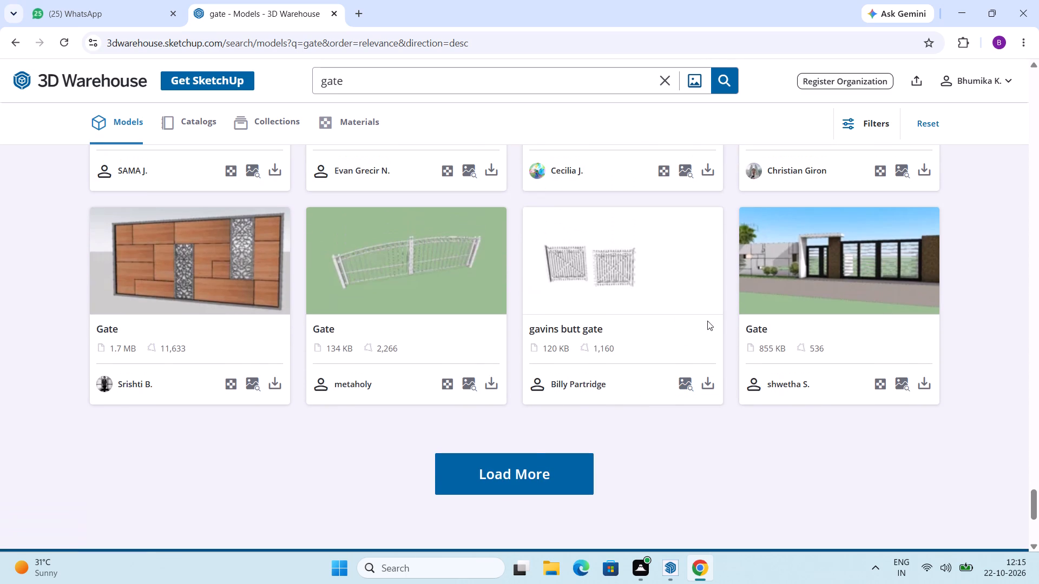
Load a third batch of gate results and look through it for a design suiting the front boundary wall opening.
click(548, 462)
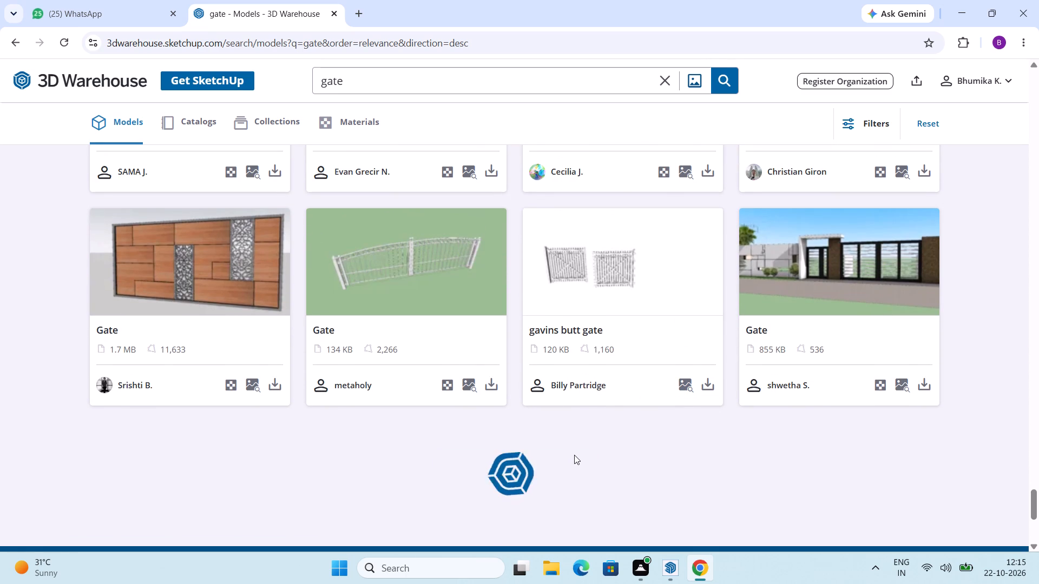
scroll(570, 446, down, 3)
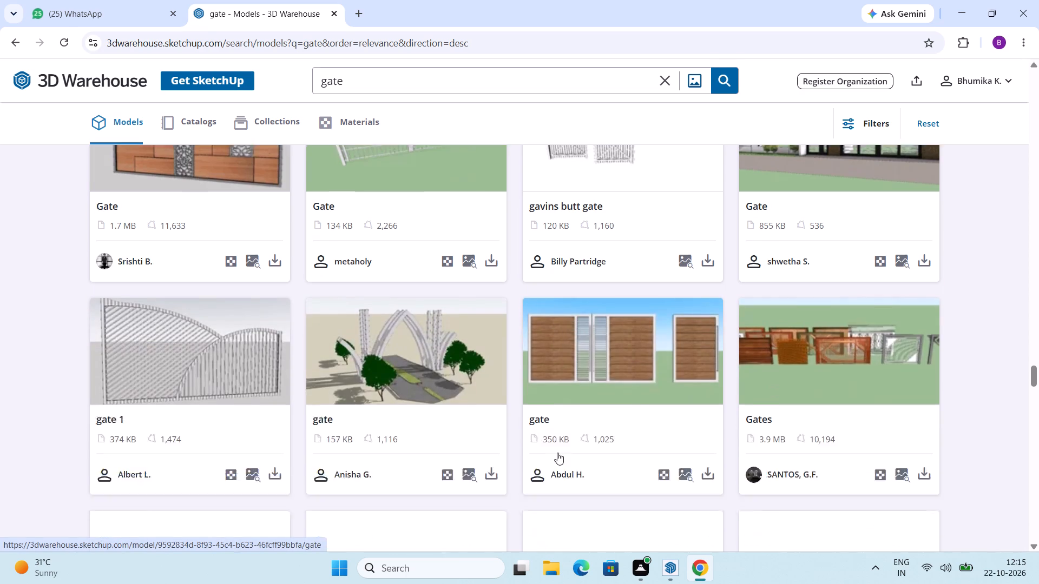
scroll(557, 453, down, 7)
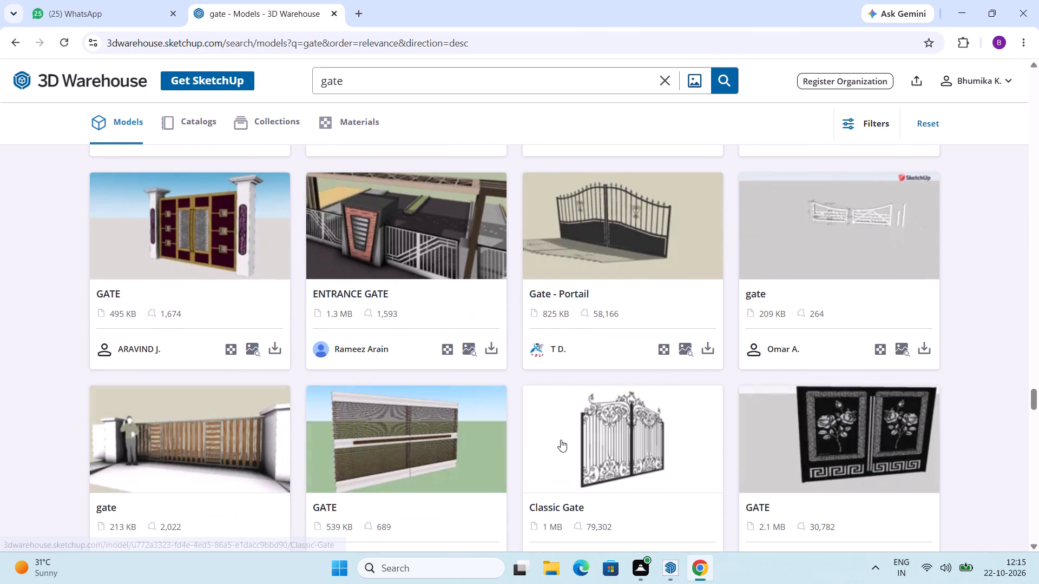
scroll(564, 438, down, 3)
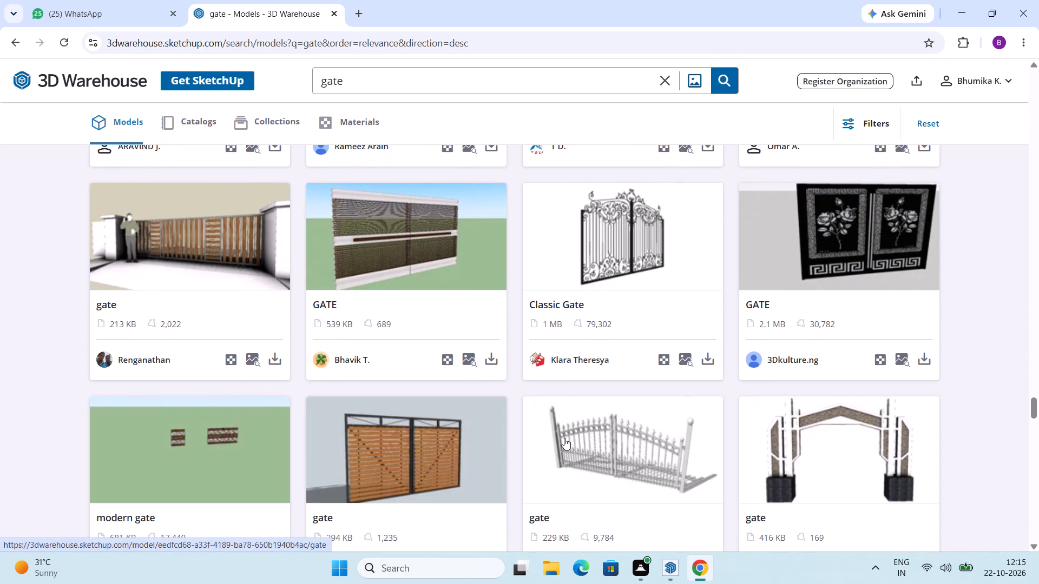
scroll(564, 438, down, 7)
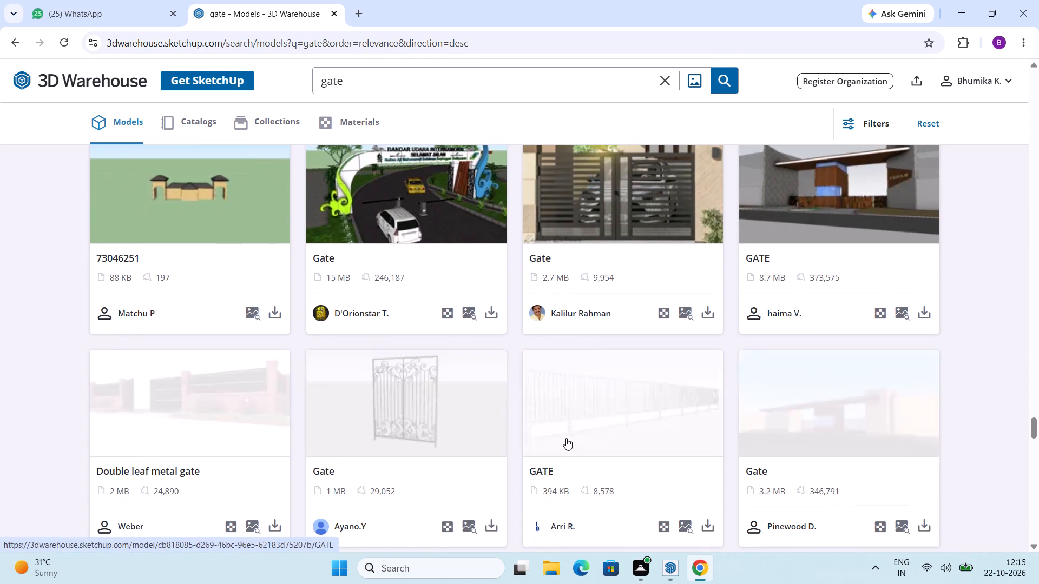
scroll(566, 438, down, 7)
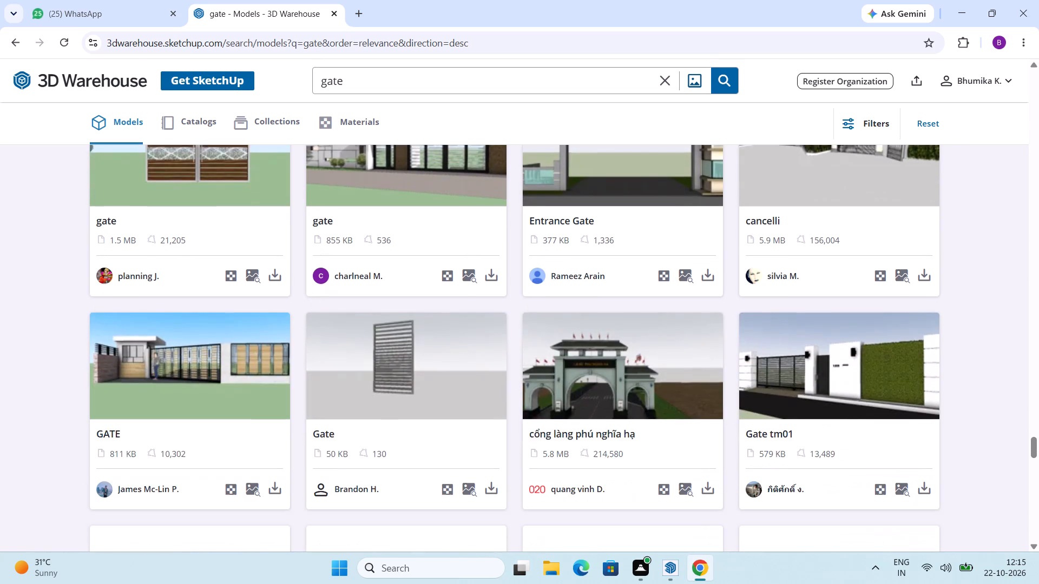
scroll(566, 438, down, 7)
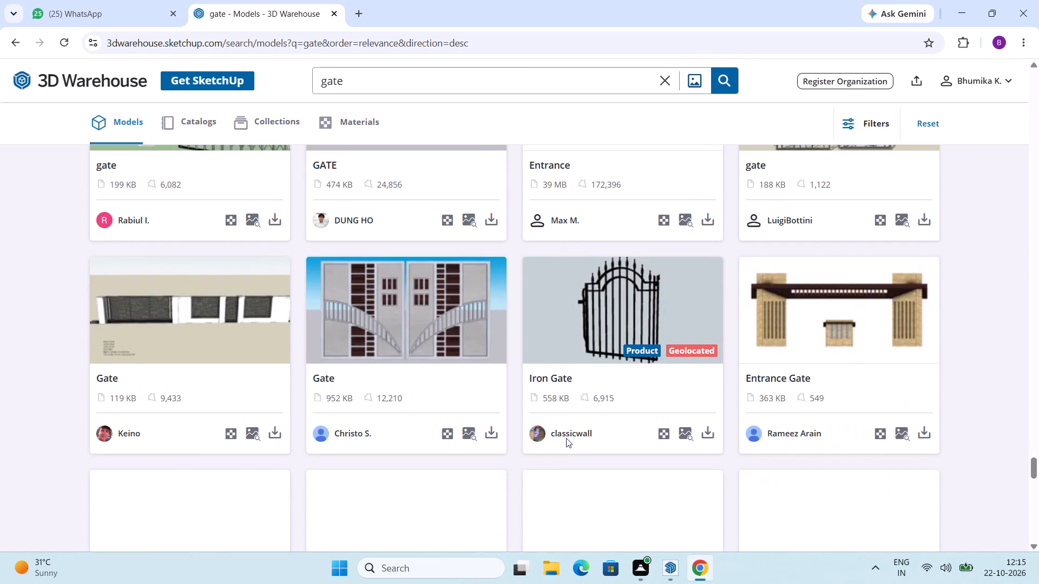
scroll(566, 438, down, 6)
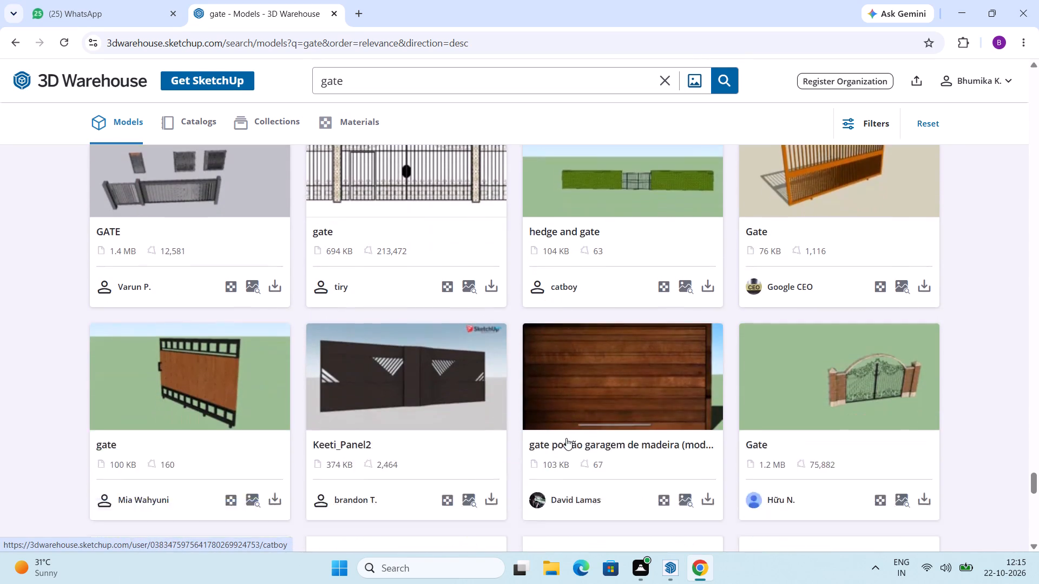
scroll(566, 438, down, 6)
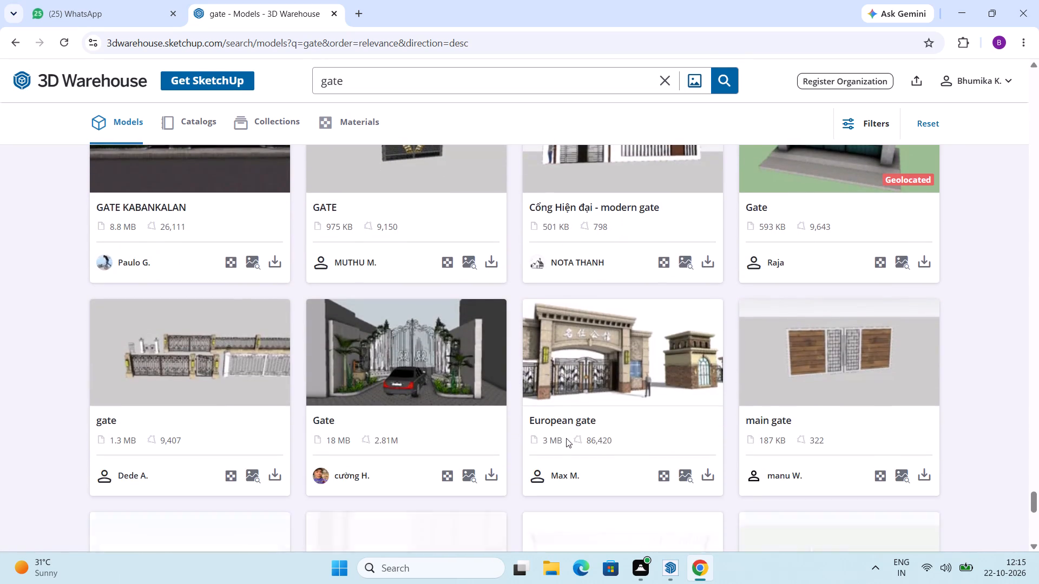
scroll(566, 438, down, 7)
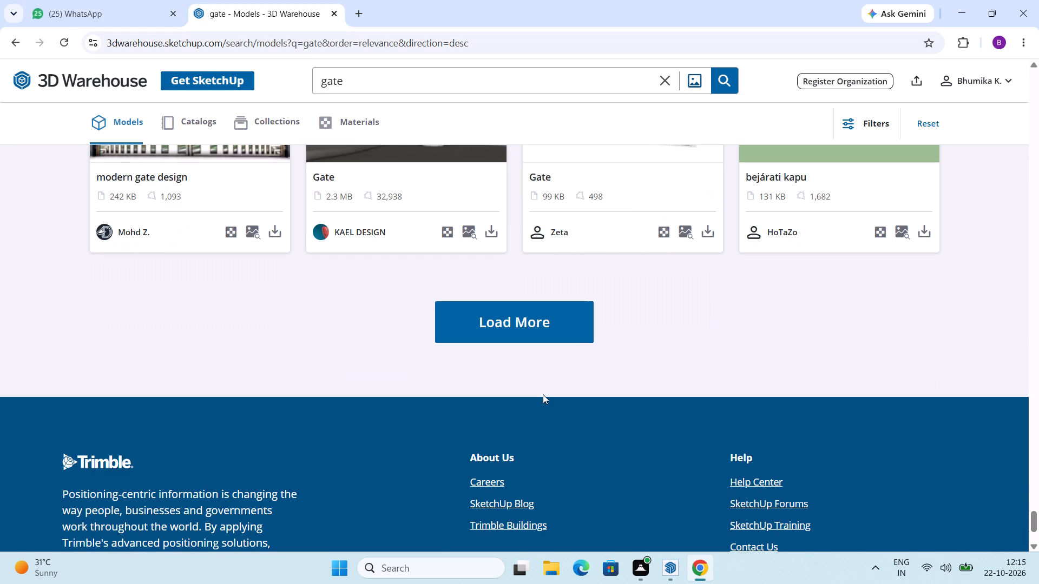
Load a fourth batch of gate results and look through its first rows for a suitable boundary gate.
click(558, 306)
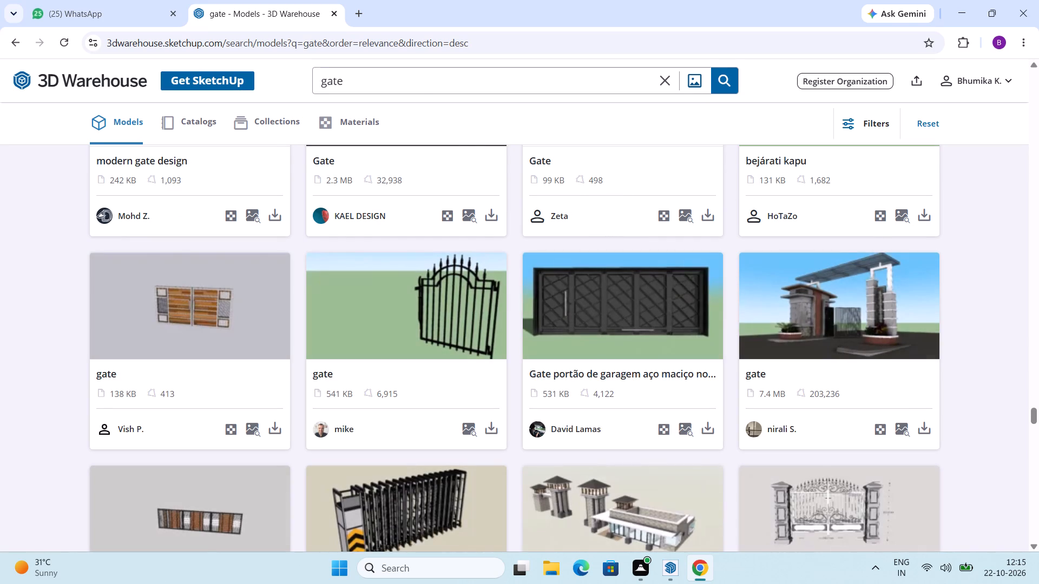
scroll(513, 234, down, 10)
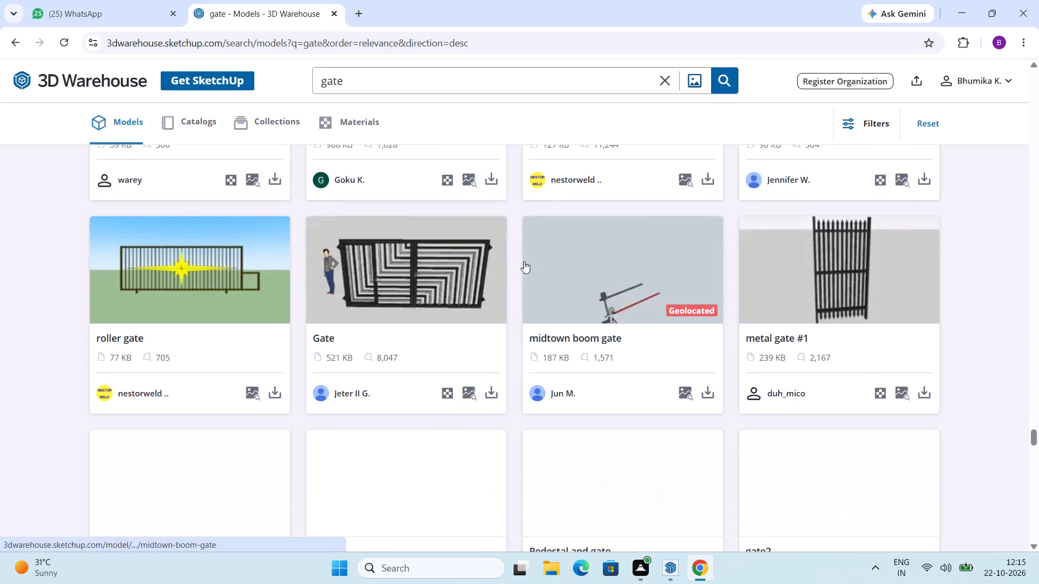
scroll(524, 261, down, 2)
Search 3D Warehouse for "brown gates" in place of the "gate" query.
double_click(393, 76)
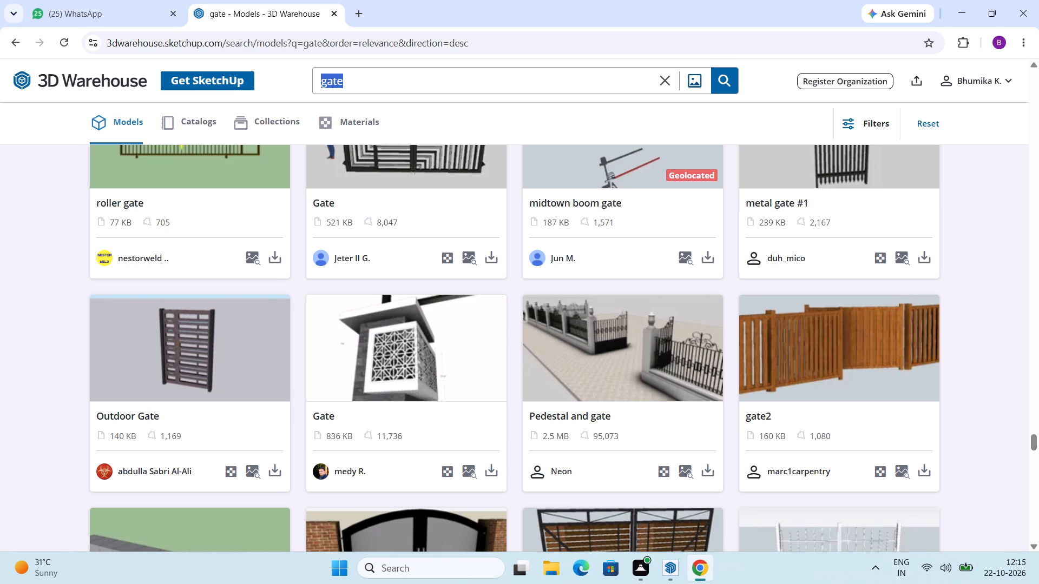
text(bro)
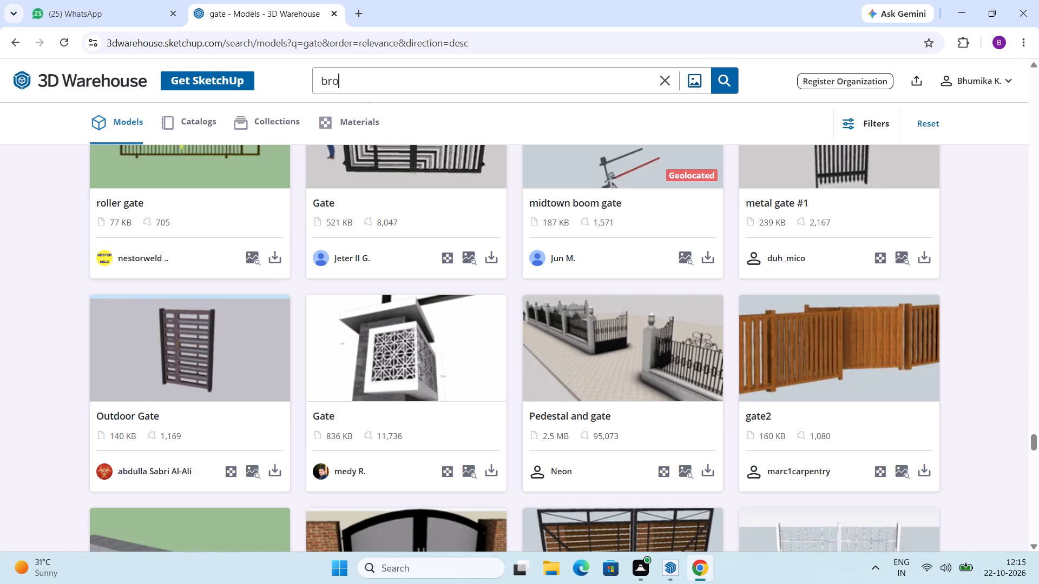
key(w)
key(n)
key(space)
text(gates)
key(Return)
Browse the "brown gates" results for a gate design suiting the front boundary wall.
scroll(409, 233, up, 3)
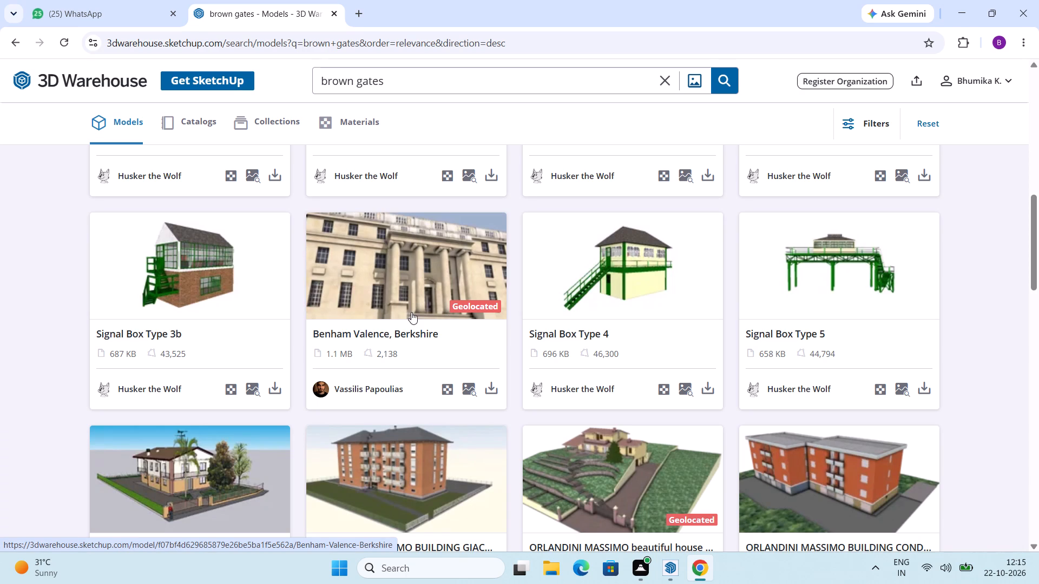
scroll(411, 312, up, 11)
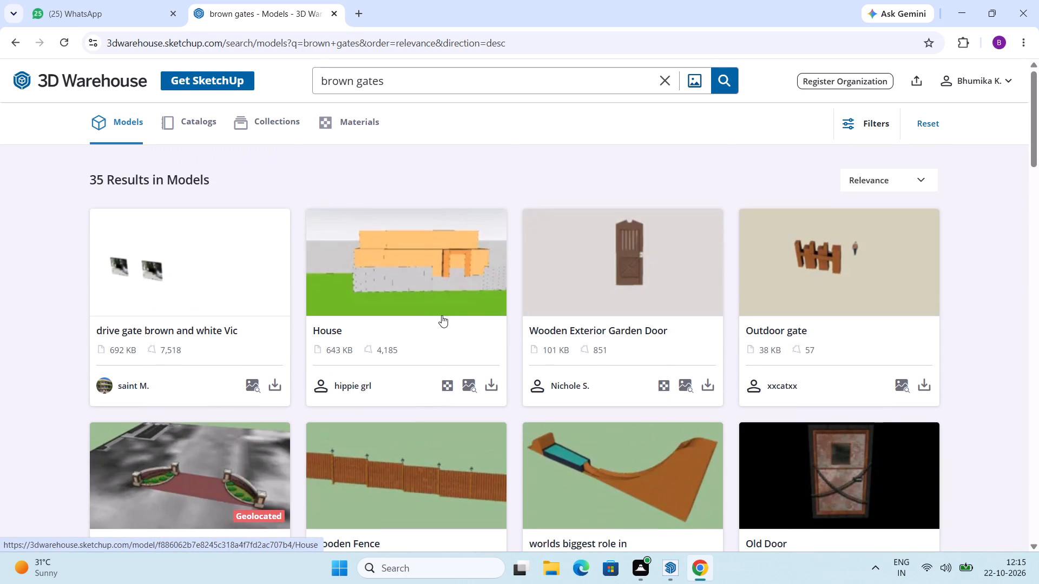
scroll(442, 315, up, 13)
scroll(432, 307, down, 12)
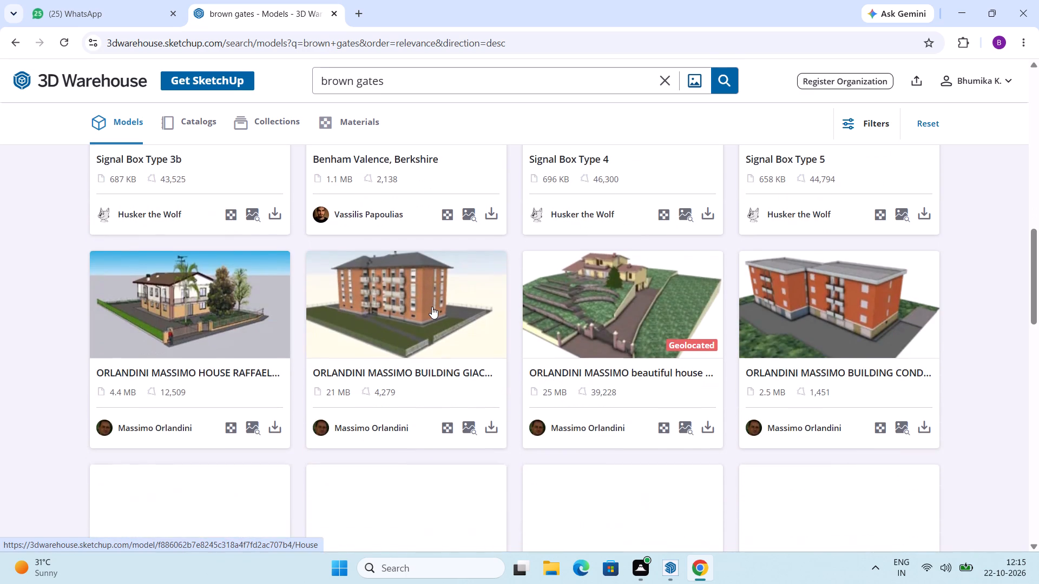
scroll(432, 307, up, 2)
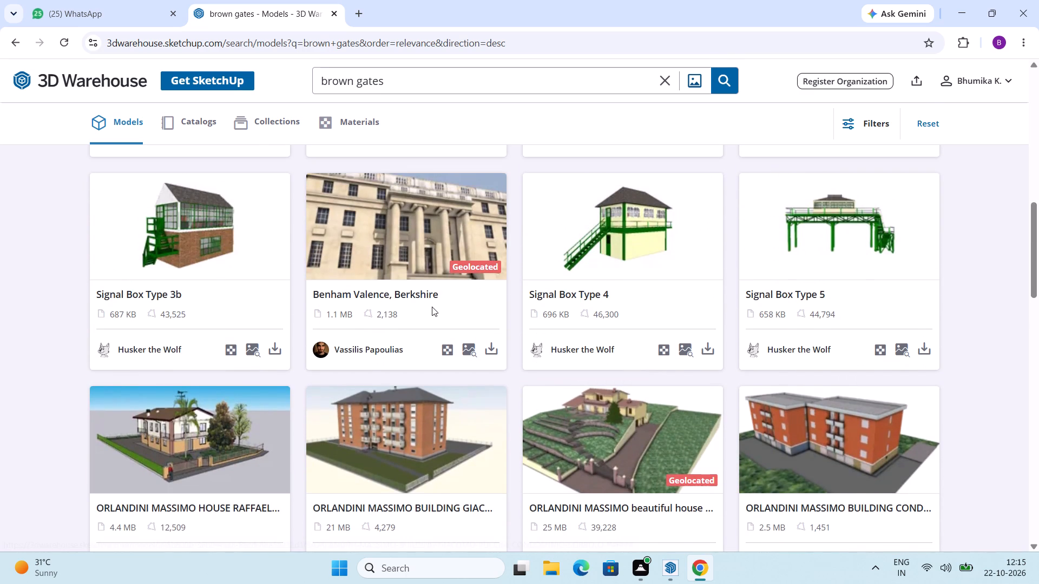
scroll(432, 307, up, 17)
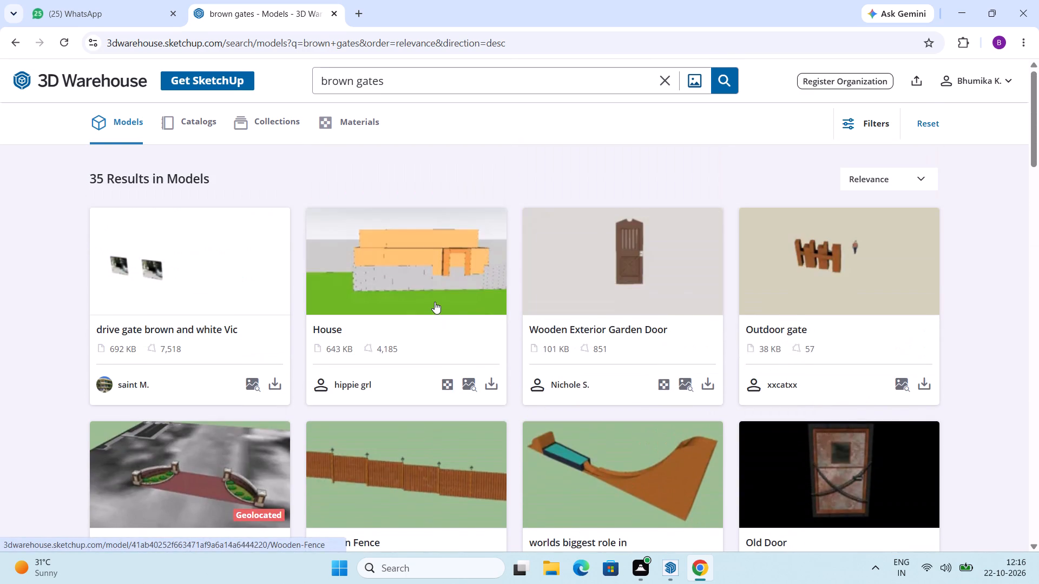
scroll(435, 302, up, 1)
Search 3D Warehouse for "grilled gates" in place of the "brown gates" query.
double_click(406, 84)
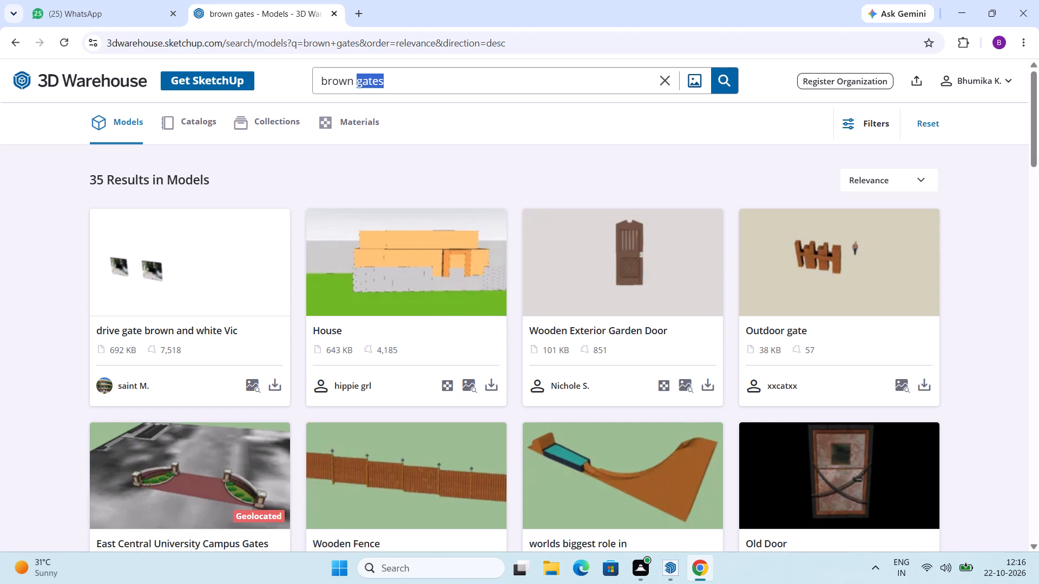
key(Return)
key(Return)
key(Return)
key(Return)
key(Return)
key(Return)
key(Return)
key(Return)
key(Return)
key(Return)
key(Return)
key(Return)
key(Return)
key(Return)
key(Return)
key(Return)
key(Return)
key(Return)
key(Return)
key(Return)
key(BackSpace)
key(BackSpace)
key(BackSpace)
key(BackSpace)
key(BackSpace)
key(BackSpace)
key(BackSpace)
key(BackSpace)
key(BackSpace)
key(BackSpace)
key(BackSpace)
key(BackSpace)
key(BackSpace)
key(BackSpace)
key(BackSpace)
key(BackSpace)
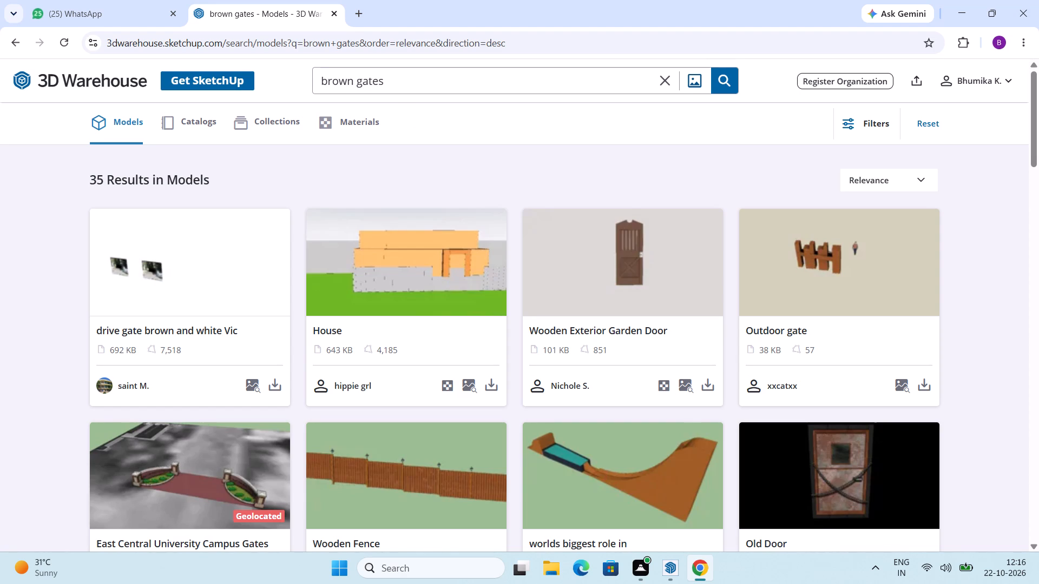
double_click(390, 90)
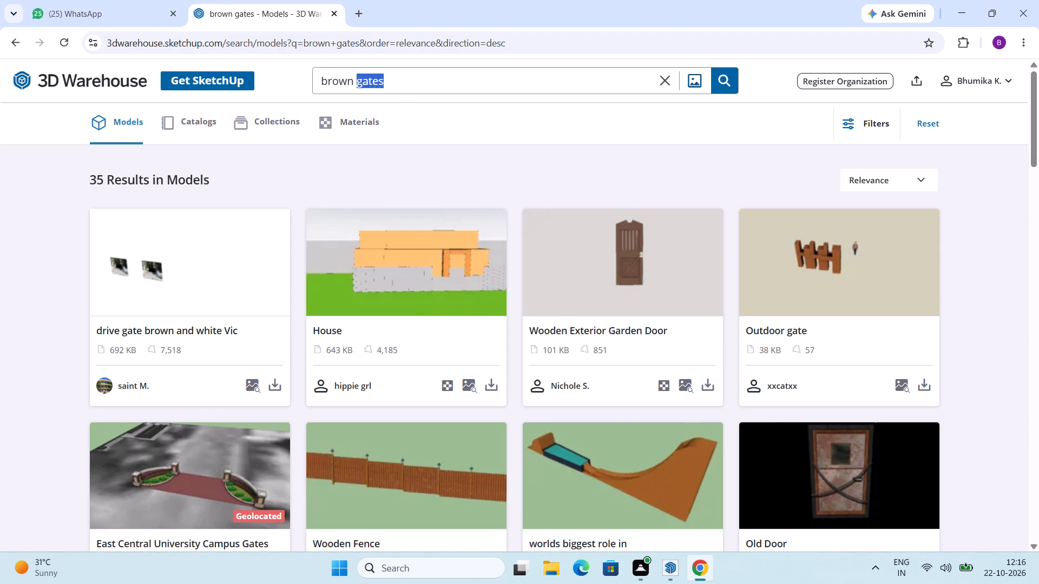
key(BackSpace)
key(BackSpace)
key(BackSpace)
key(BackSpace)
key(BackSpace)
key(BackSpace)
key(BackSpace)
key(BackSpace)
key(BackSpace)
key(BackSpace)
key(BackSpace)
key(BackSpace)
key(BackSpace)
key(BackSpace)
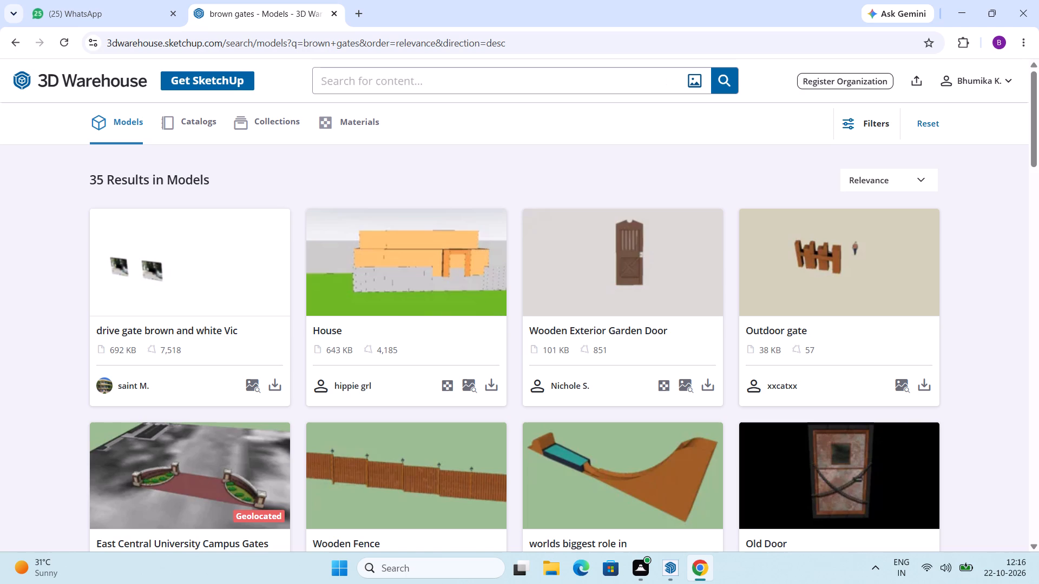
text(grilled gtes)
key(backslash)
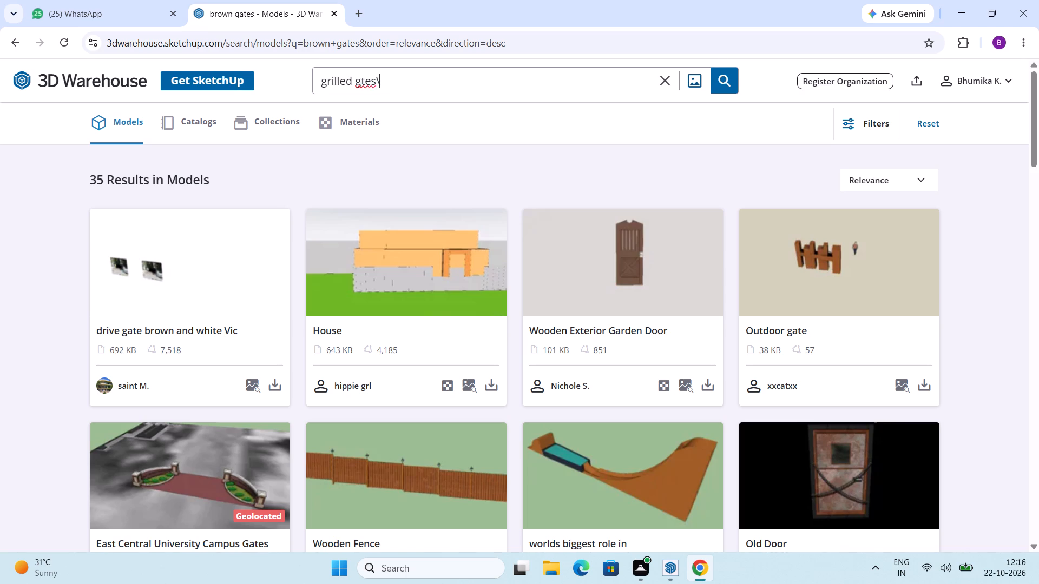
key(BackSpace)
key(BackSpace)
key(BackSpace)
key(BackSpace)
text(ates)
key(Return)
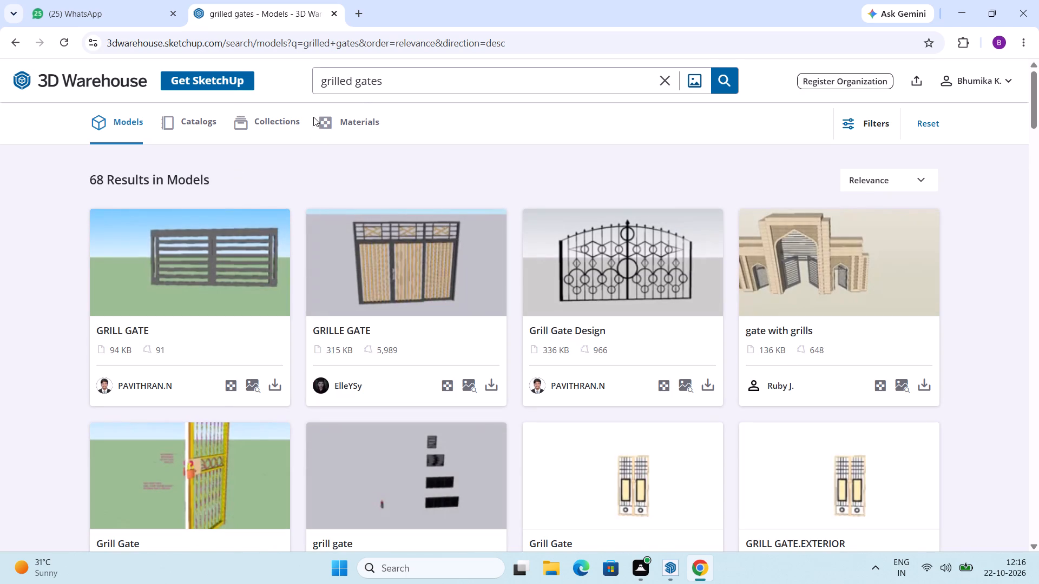
Browse the "grilled gates" results from top to bottom for a gate suiting the boundary wall opening.
scroll(455, 348, up, 4)
scroll(479, 331, down, 11)
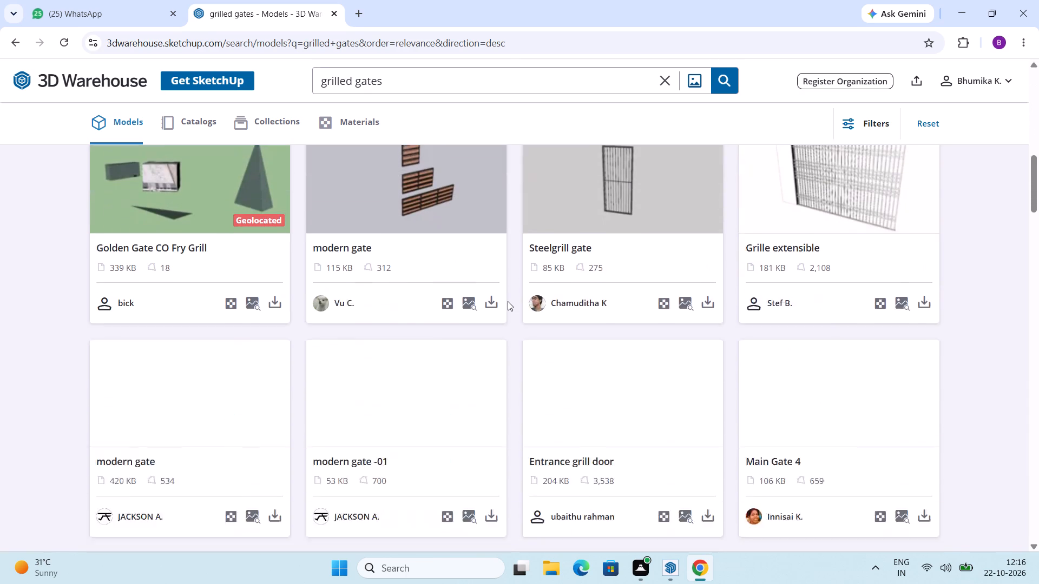
scroll(726, 314, down, 6)
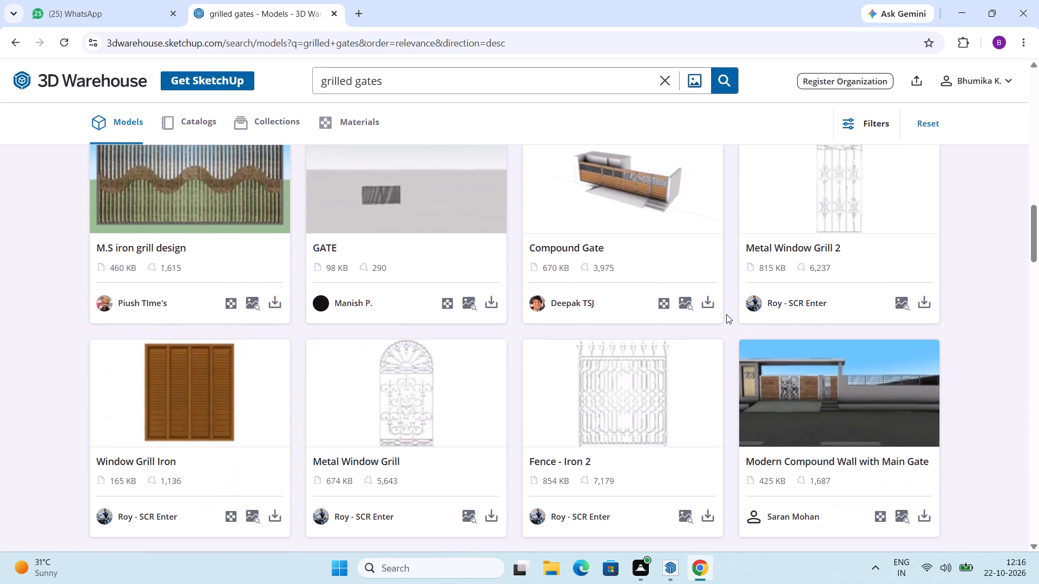
scroll(726, 314, down, 17)
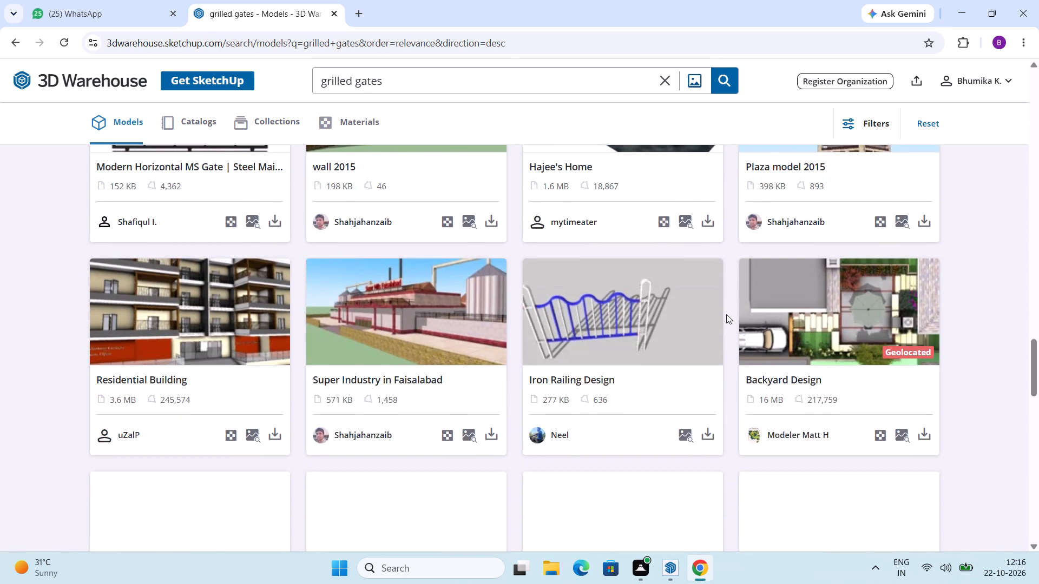
scroll(726, 314, down, 14)
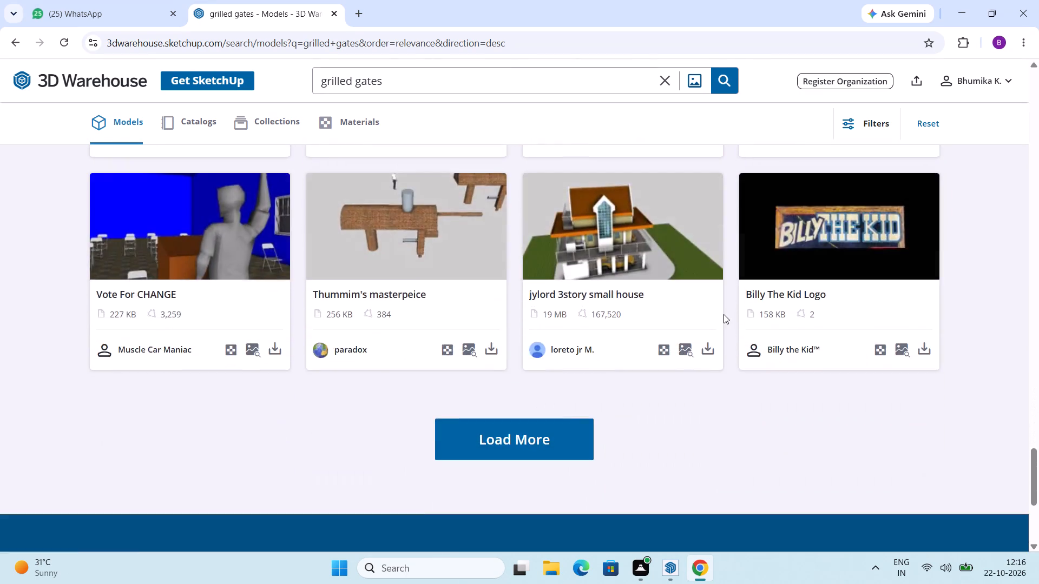
scroll(724, 314, down, 4)
Search 3D Warehouse for "GATES" in place of the "grilled gates" query.
drag(430, 83, 298, 70)
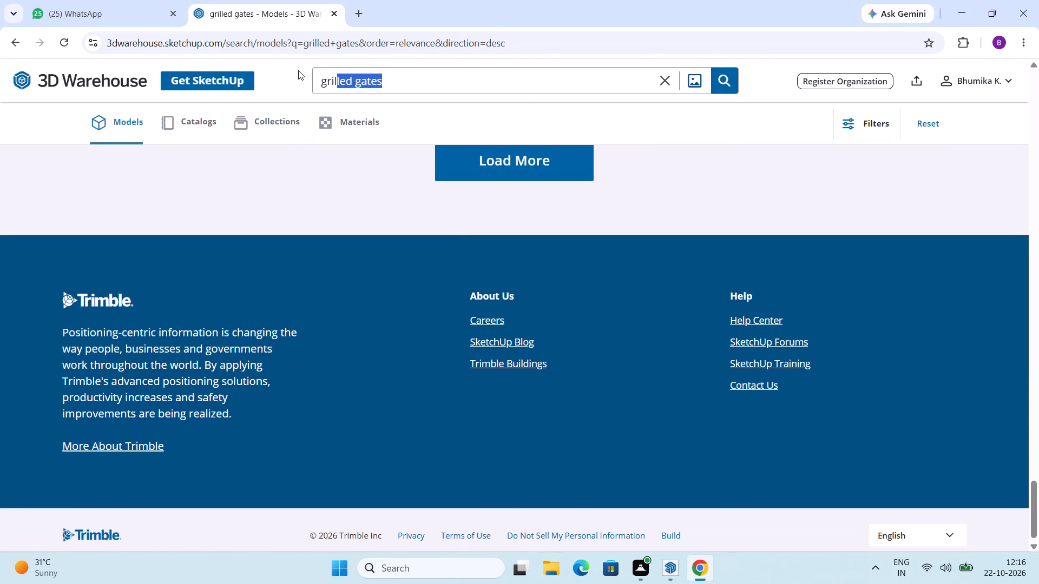
text(GATES)
key(Return)
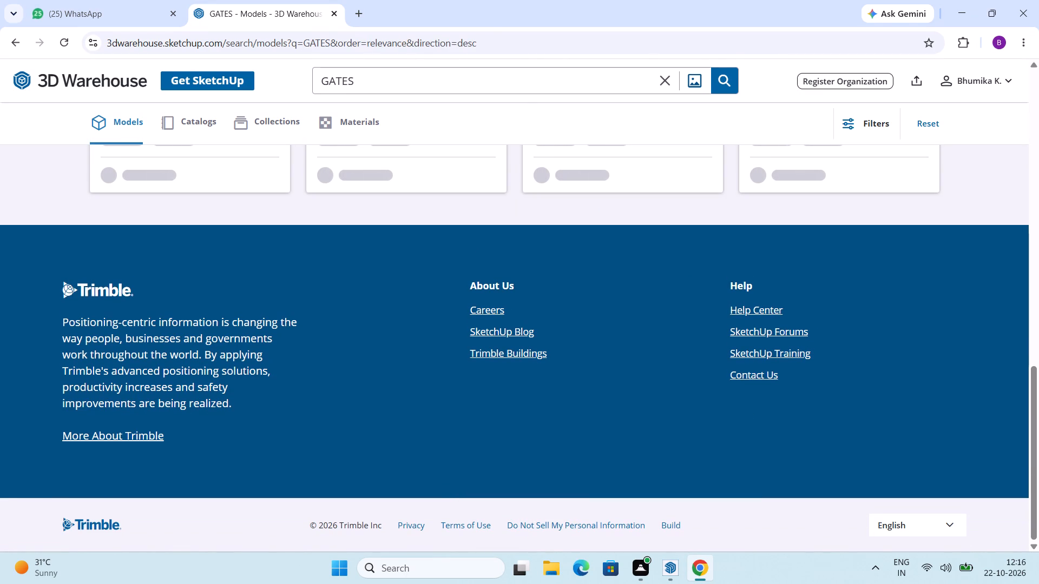
Browse the "GATES" results from the bottom row up to the first row for a gate suiting the boundary wall.
scroll(504, 273, up, 3)
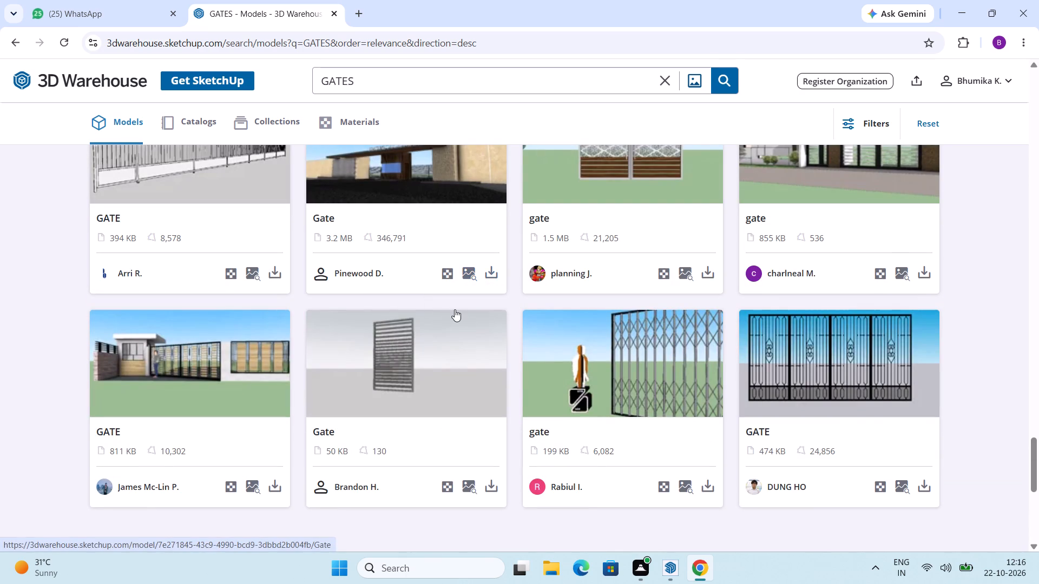
scroll(455, 309, up, 4)
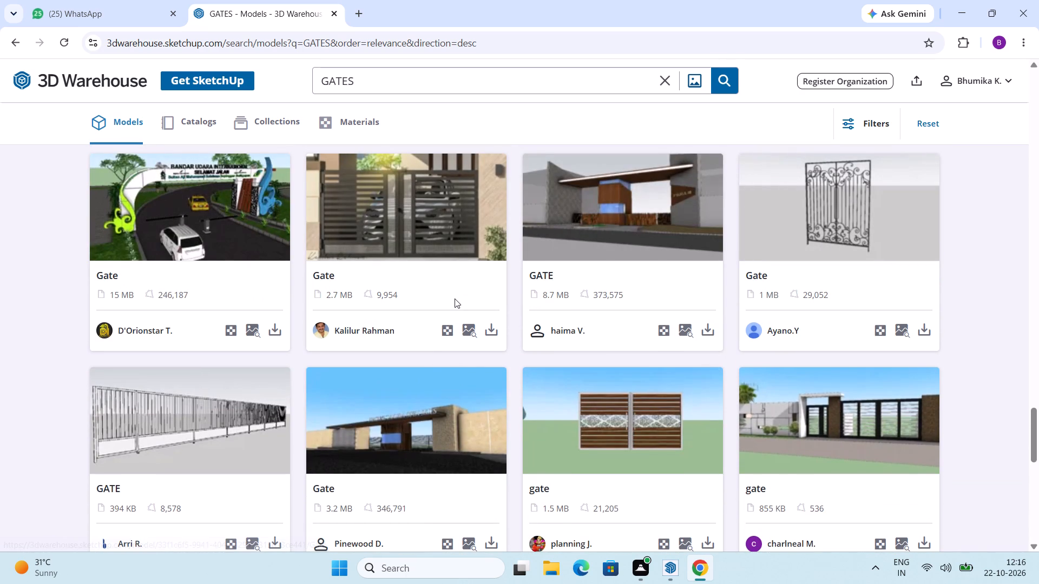
scroll(455, 298, up, 7)
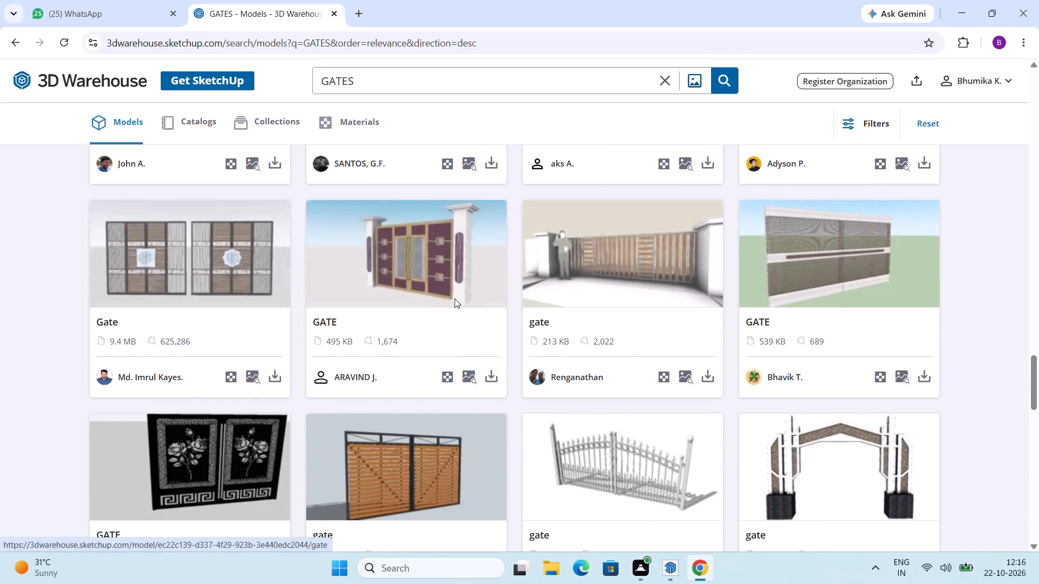
scroll(455, 298, up, 6)
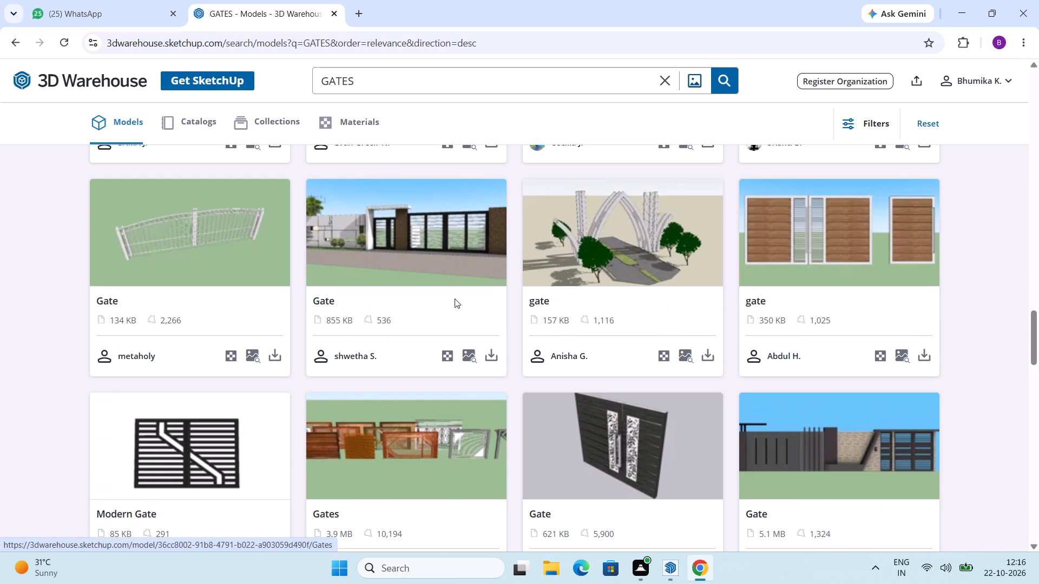
scroll(455, 298, up, 8)
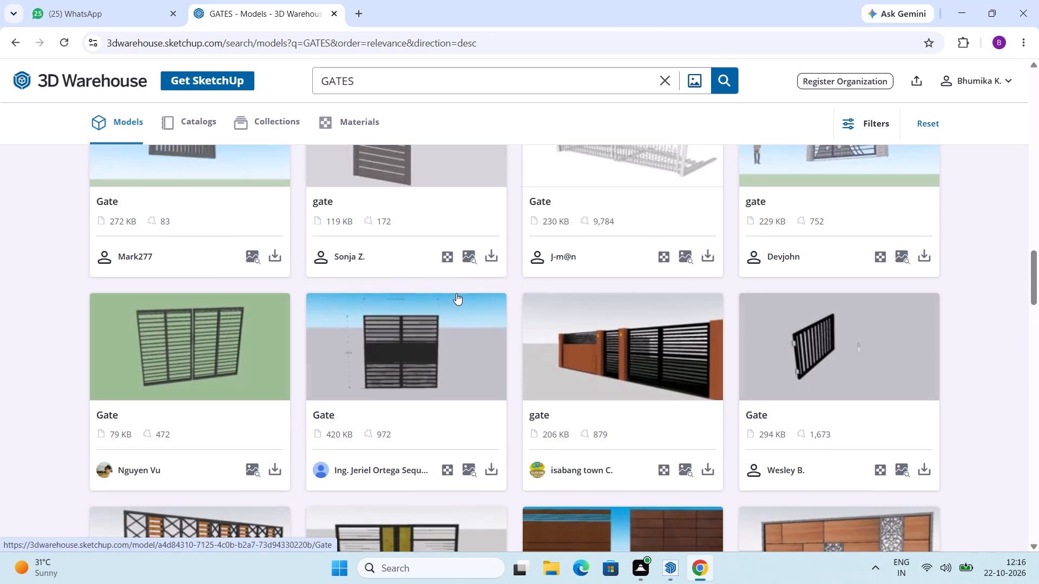
scroll(456, 293, up, 3)
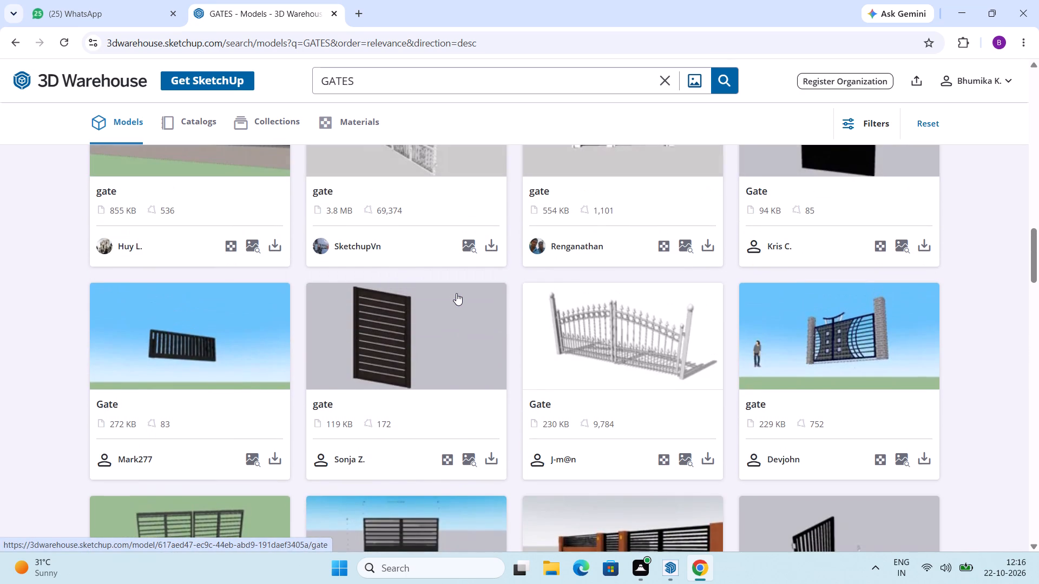
scroll(456, 293, up, 7)
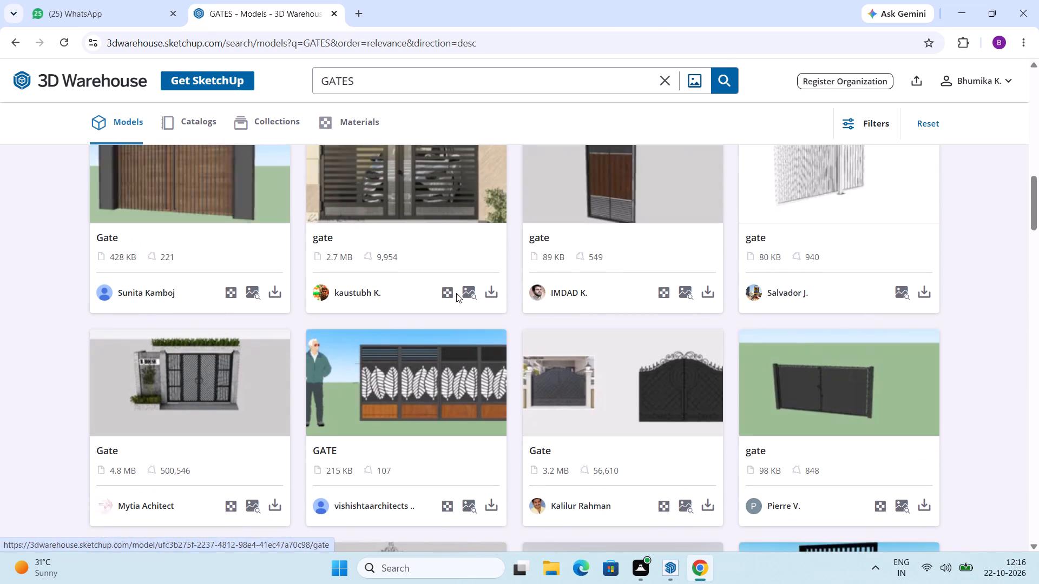
scroll(458, 293, up, 4)
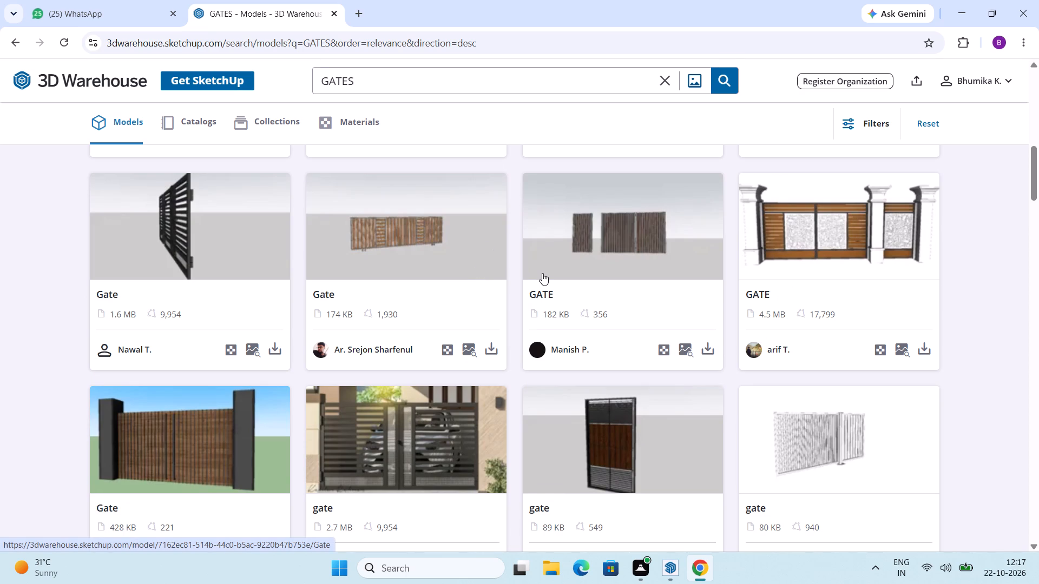
scroll(542, 273, down, 1)
scroll(542, 273, up, 7)
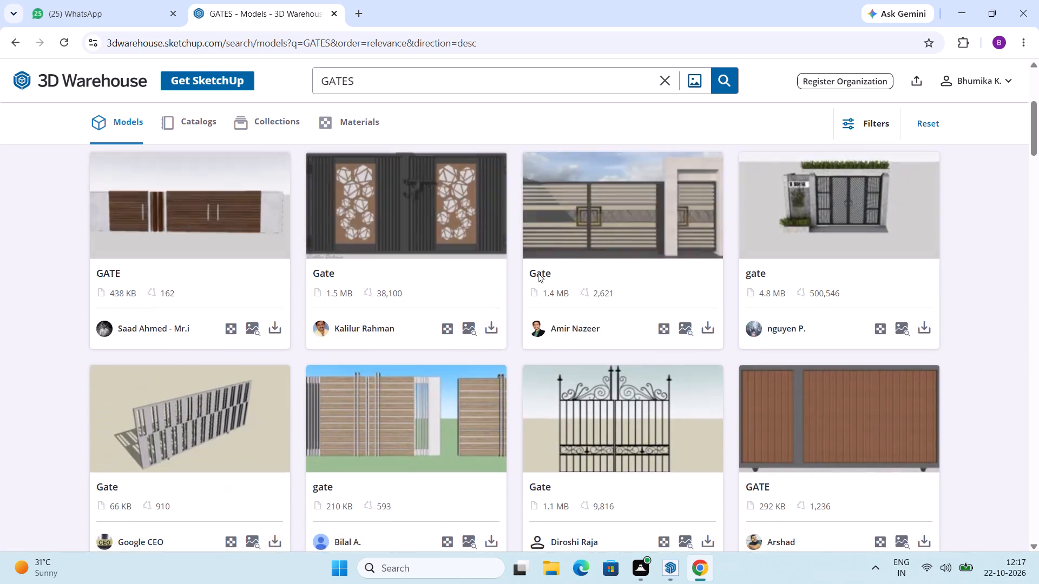
scroll(538, 273, up, 5)
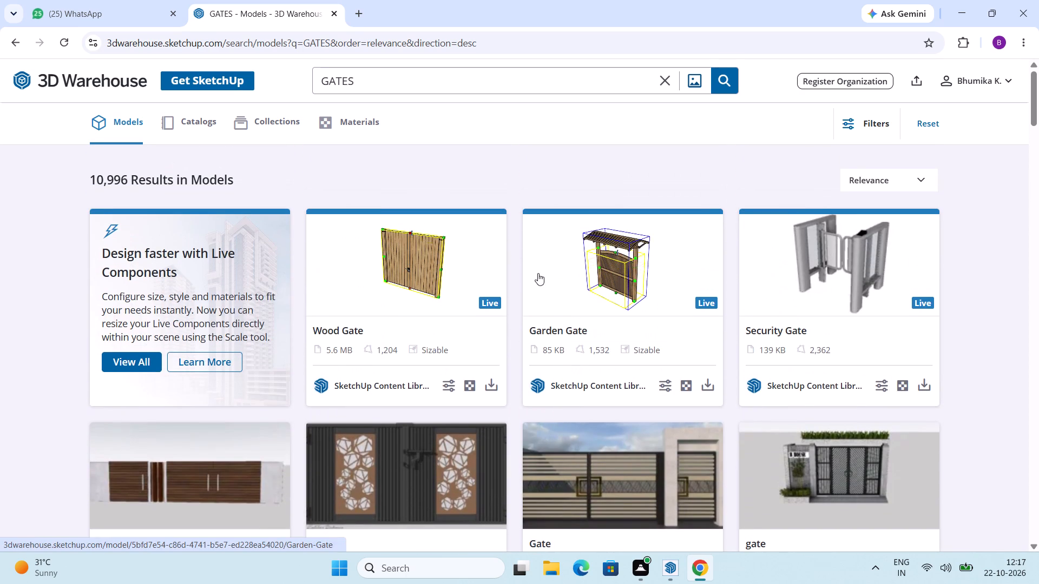
Go through the "GATES" results again from the first row to the last, comparing gate designs for the wall opening.
scroll(538, 273, down, 8)
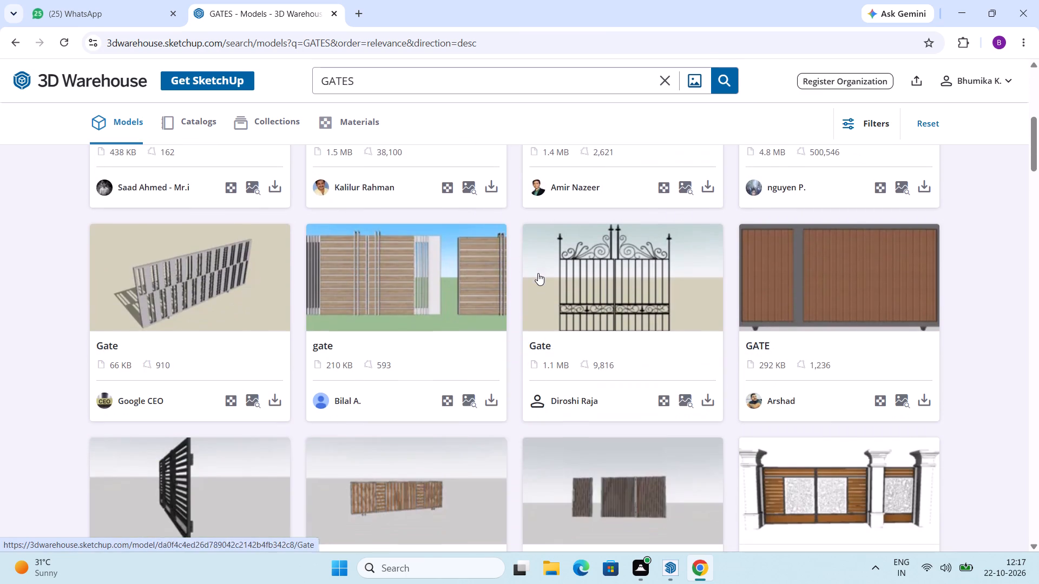
scroll(538, 273, down, 12)
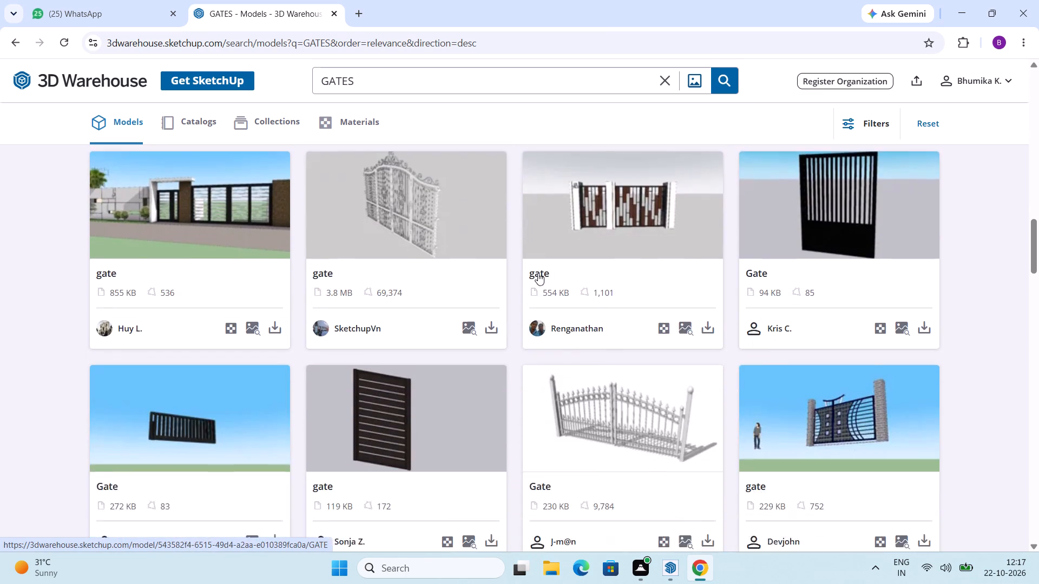
scroll(538, 273, down, 6)
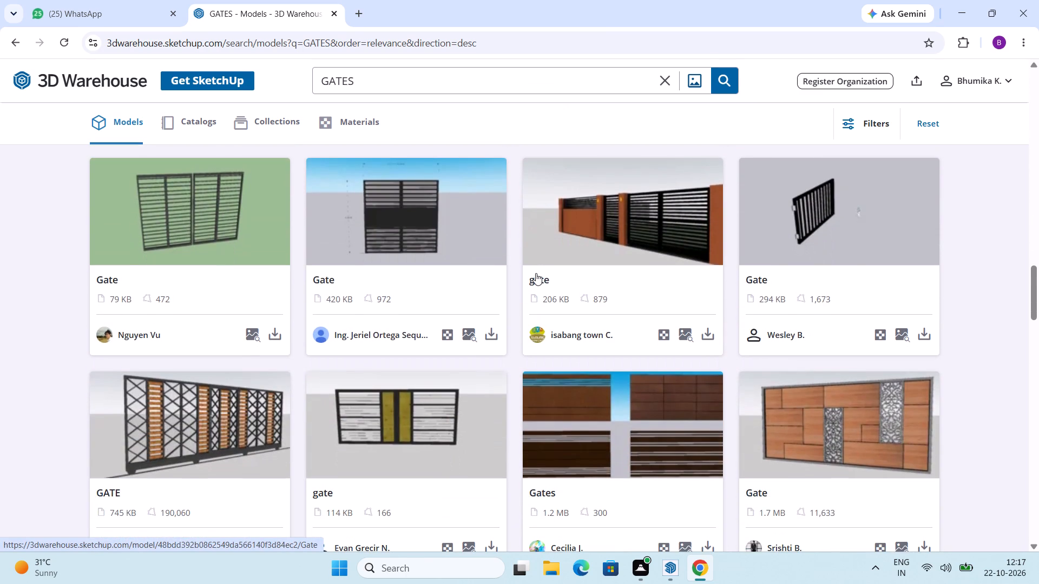
scroll(736, 298, down, 3)
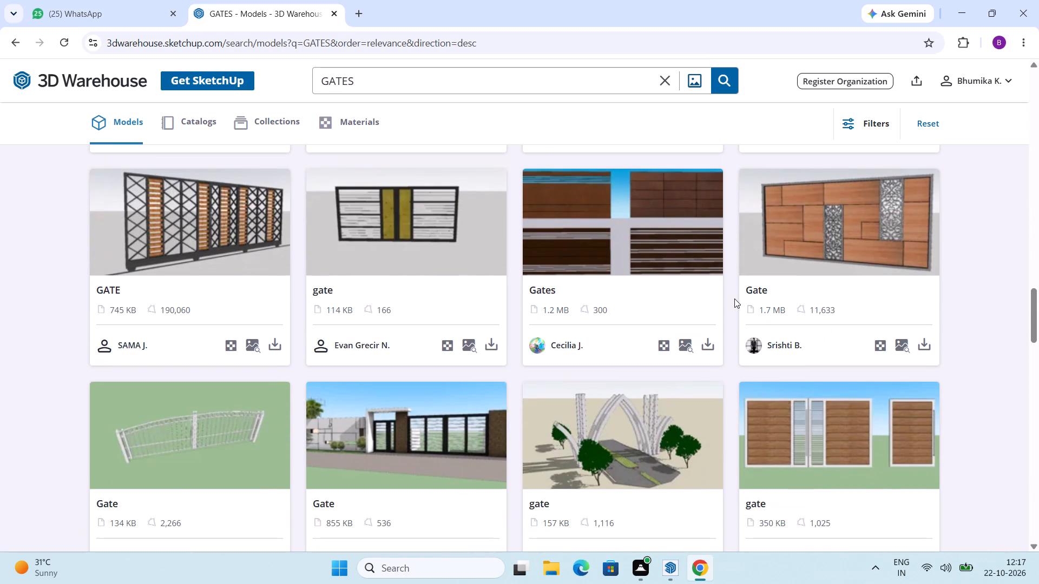
scroll(734, 298, down, 11)
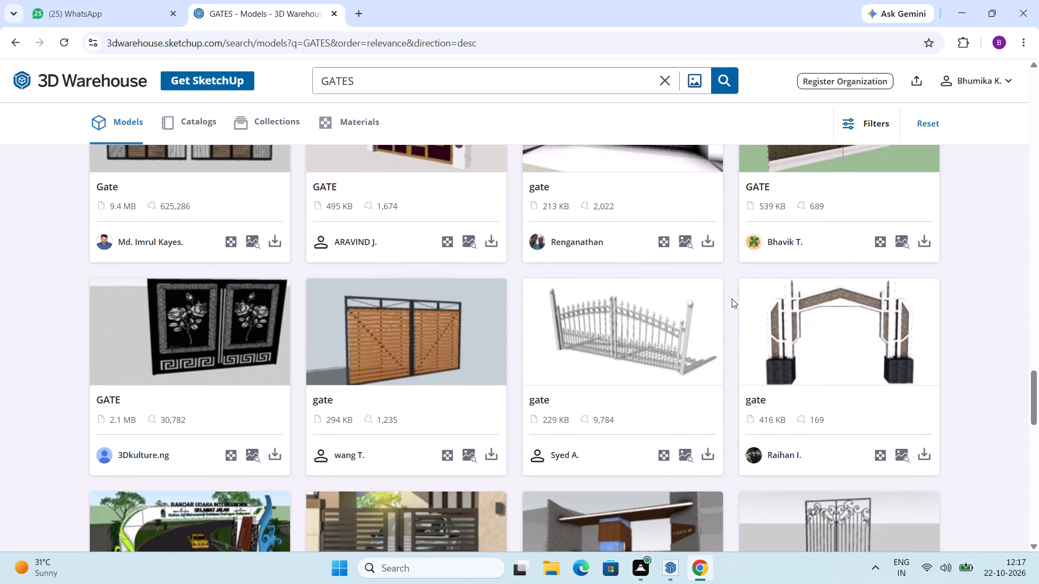
scroll(732, 298, down, 8)
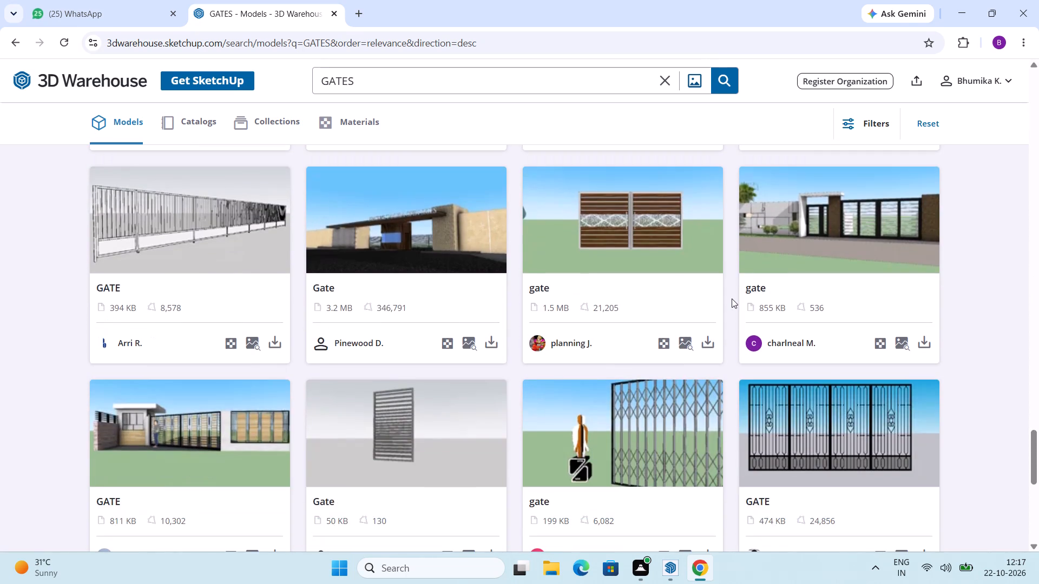
scroll(732, 298, down, 4)
scroll(578, 291, up, 3)
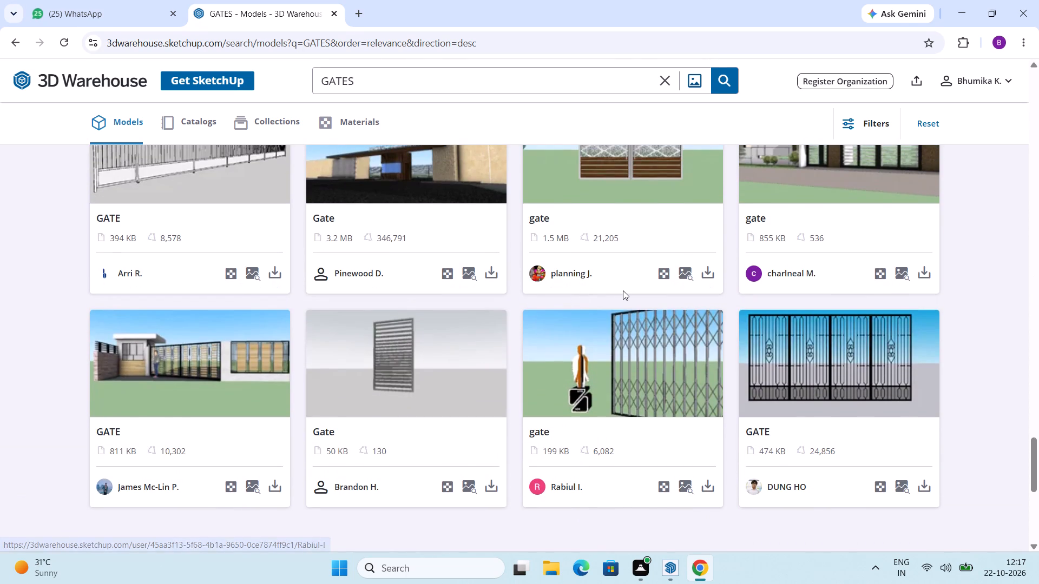
scroll(623, 290, down, 3)
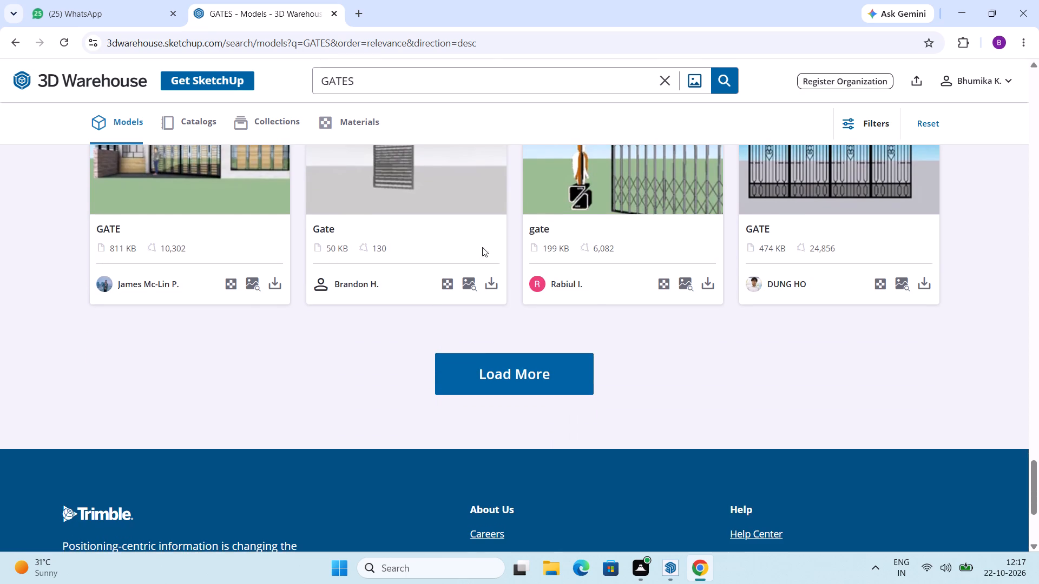
Inspect the model page of the tall grey horizontal-slat gate (50 KB) and return to the "GATES" results.
click(447, 184)
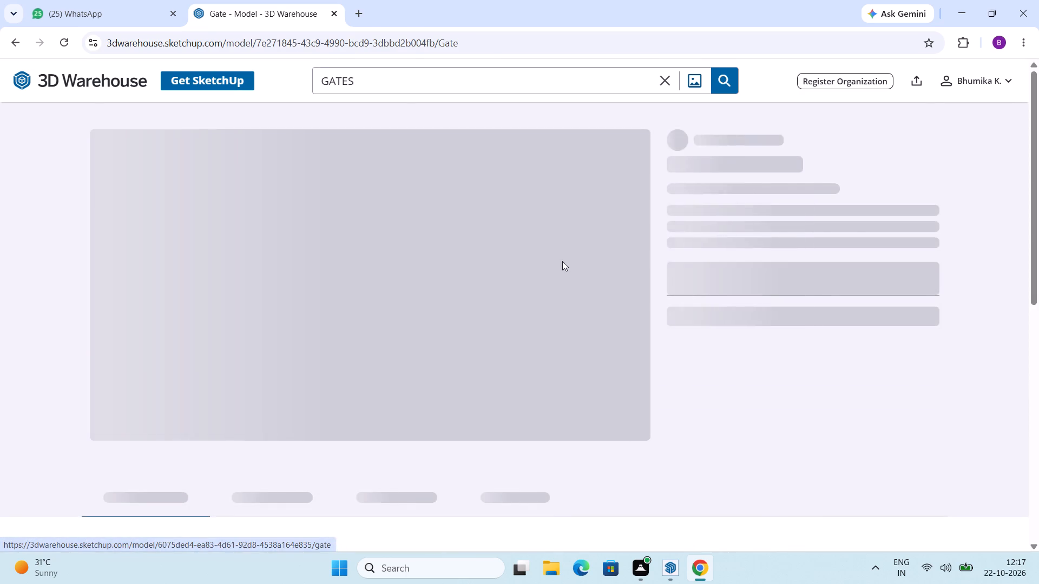
scroll(385, 271, down, 3)
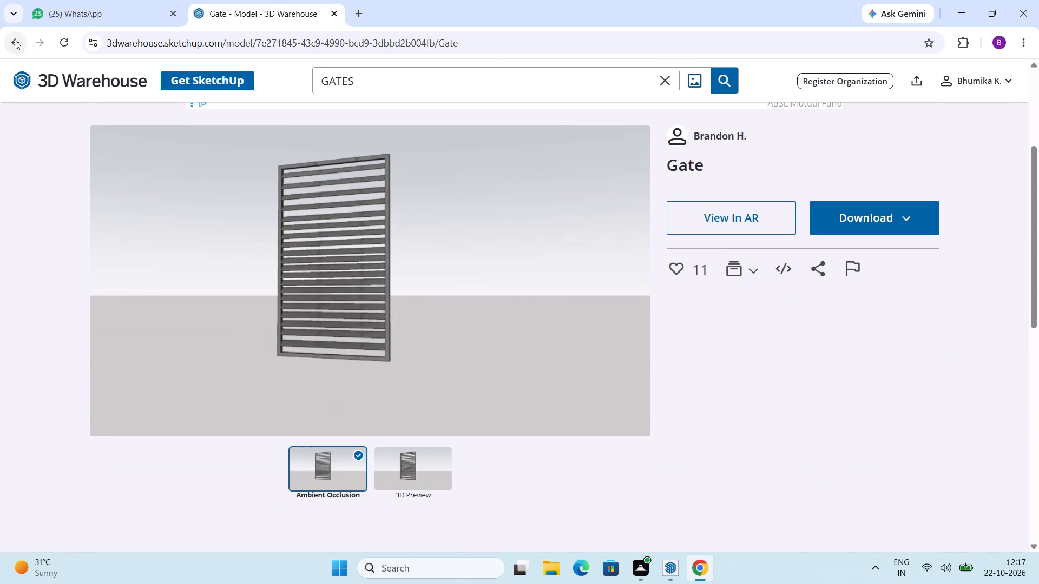
click(15, 40)
Download the 50 KB grey horizontal-slat gate model as a SketchUp file.
scroll(477, 308, up, 2)
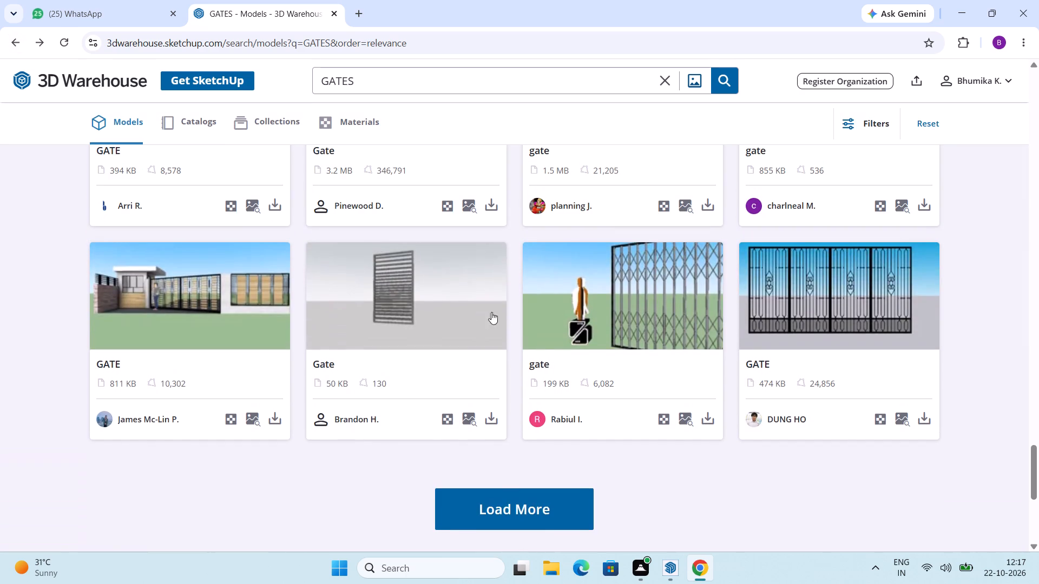
click(489, 419)
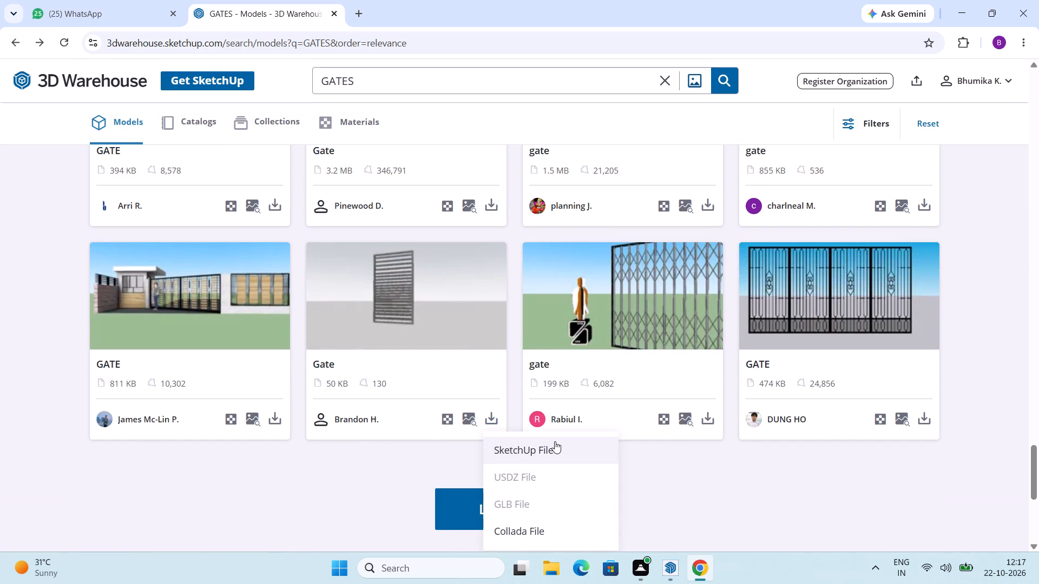
click(556, 445)
Find the 294 KB black vertical-bar gate among the "GATES" results and download it as a SketchUp file.
scroll(619, 368, up, 3)
scroll(703, 338, up, 3)
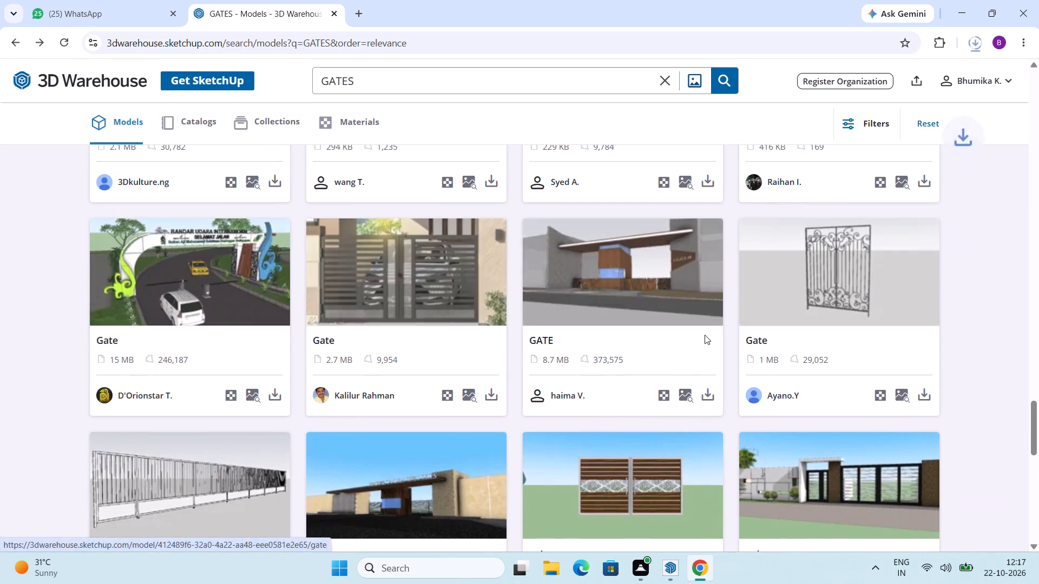
scroll(706, 331, up, 7)
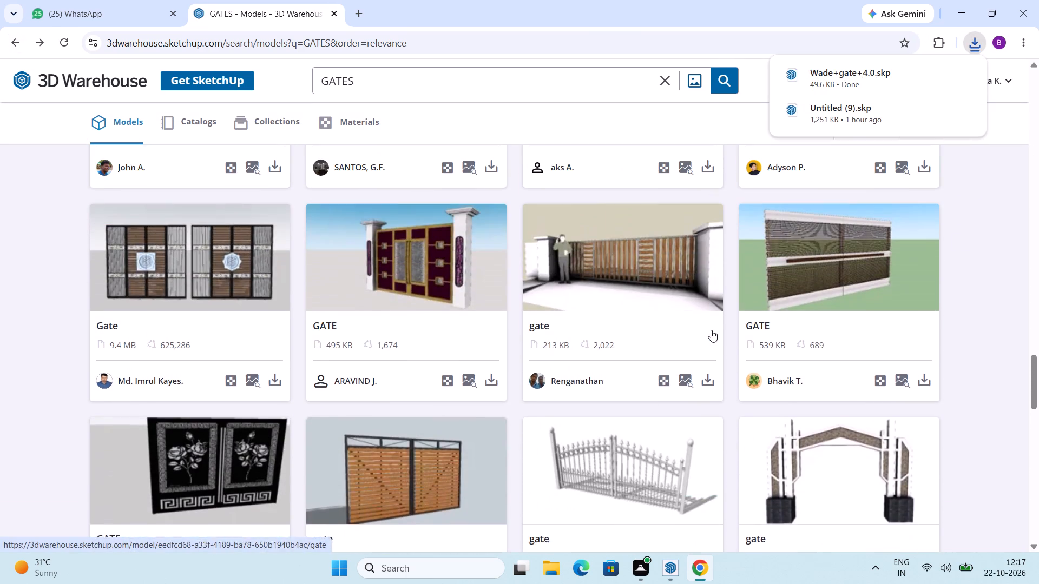
scroll(711, 330, up, 7)
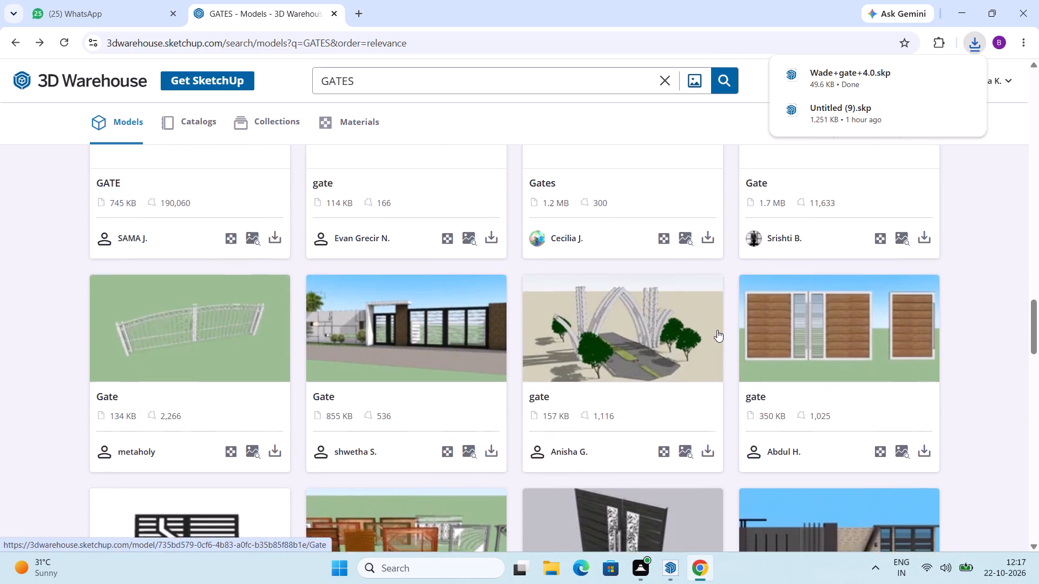
scroll(717, 330, up, 7)
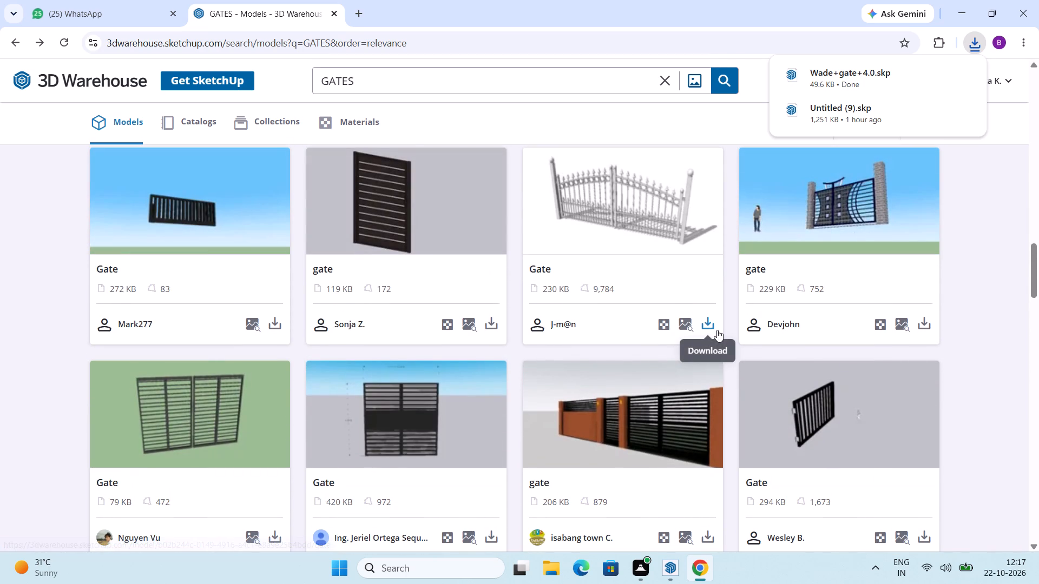
scroll(717, 330, down, 2)
click(927, 399)
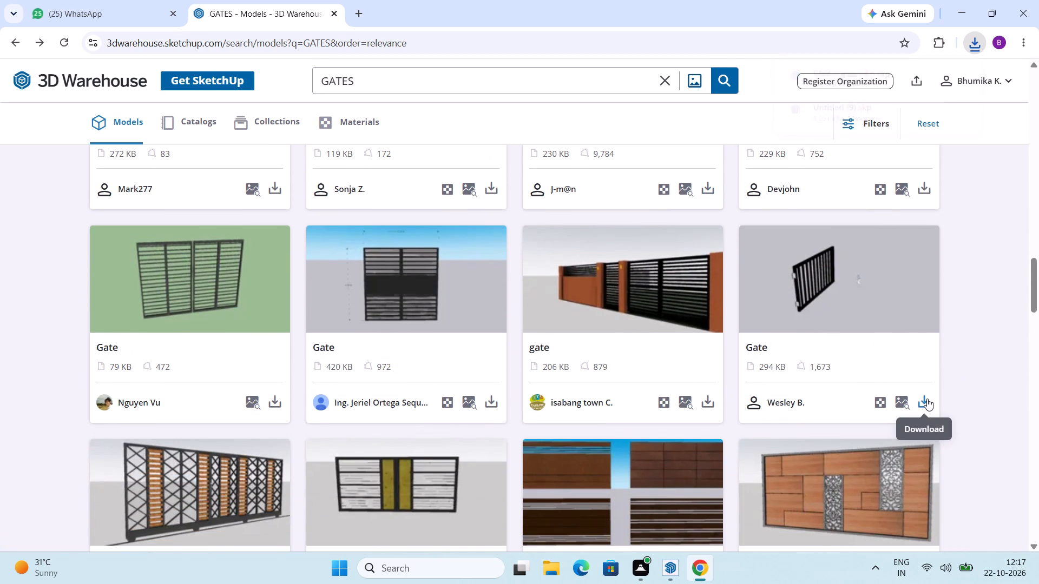
click(889, 433)
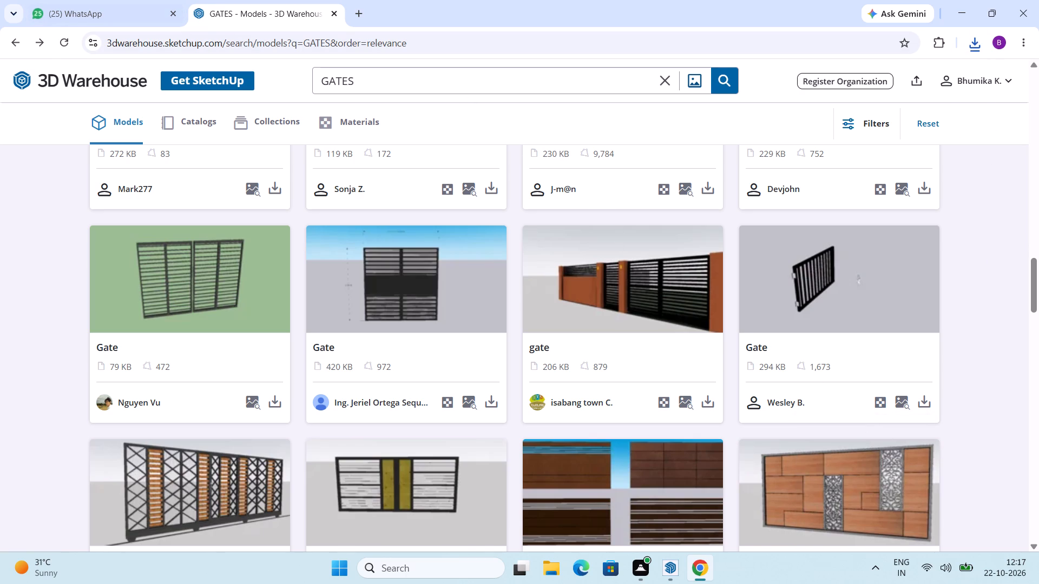
Switch to SketchUp, import Wade+gate+4.0 from Downloads and place the slat gate beside the house, near the front boundary wall.
key(alt+Tab)
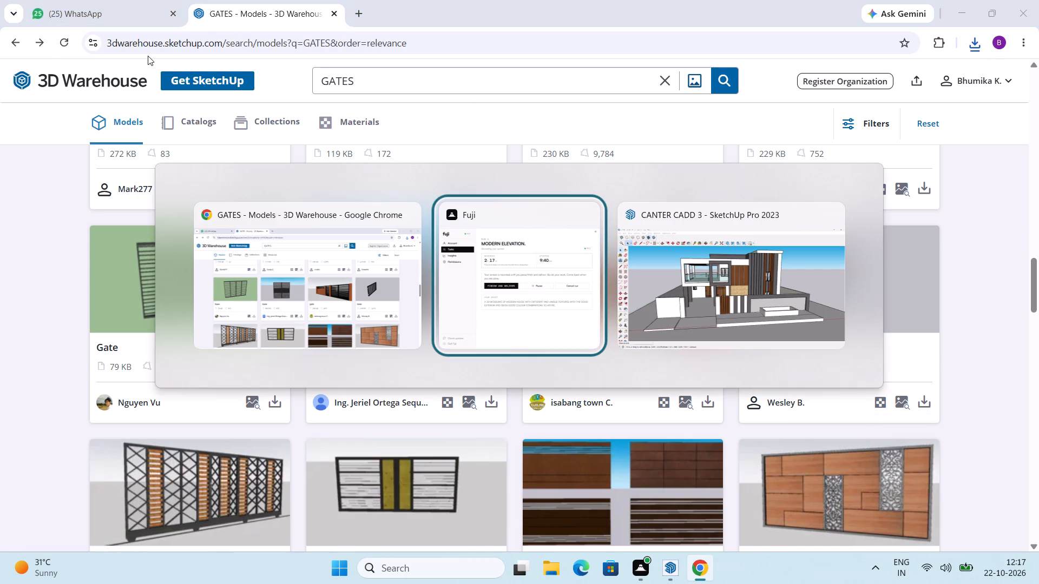
key(alt+Tab)
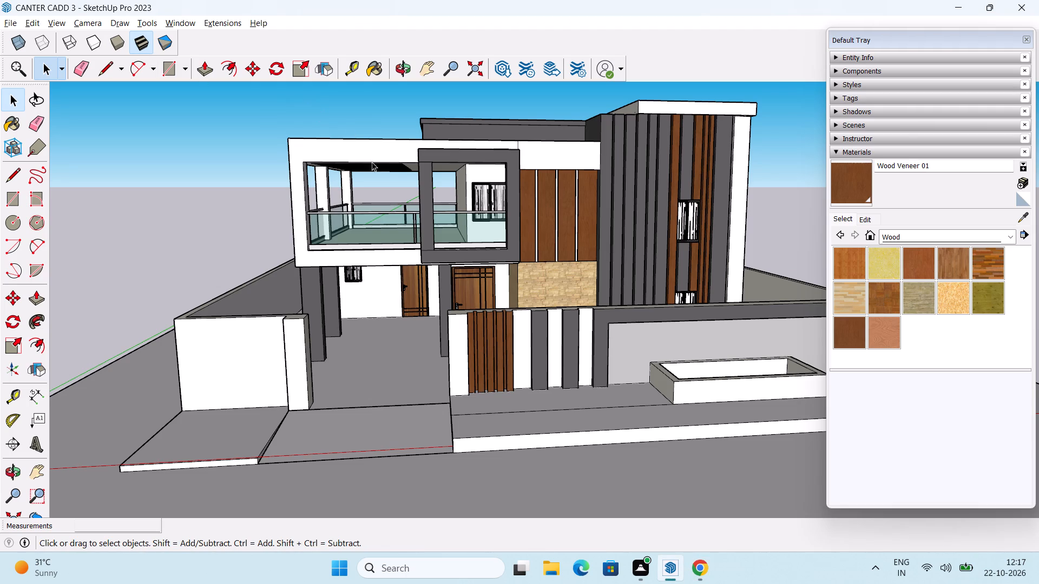
scroll(401, 208, down, 3)
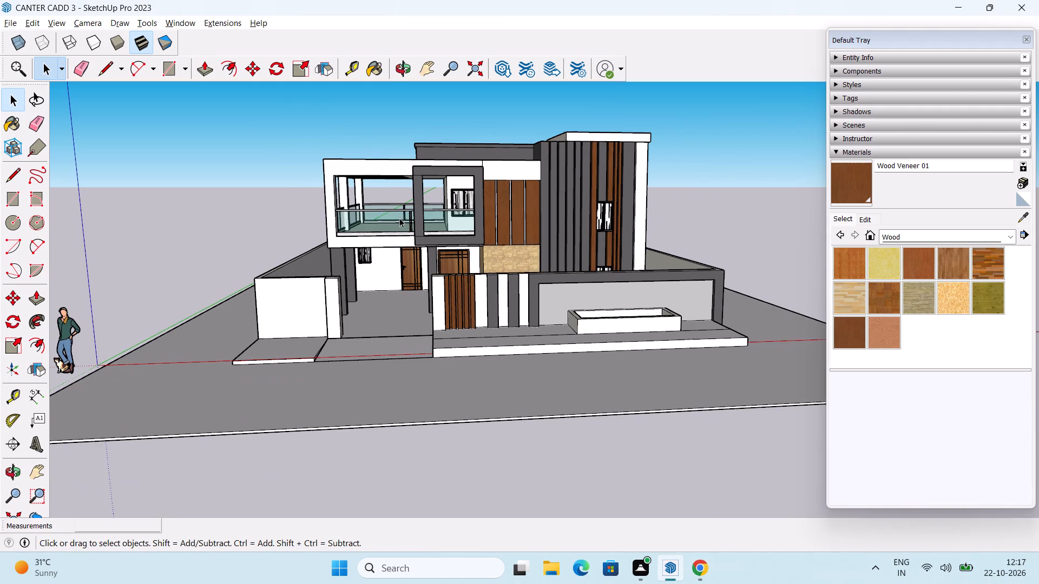
middle_drag(478, 292, 354, 298)
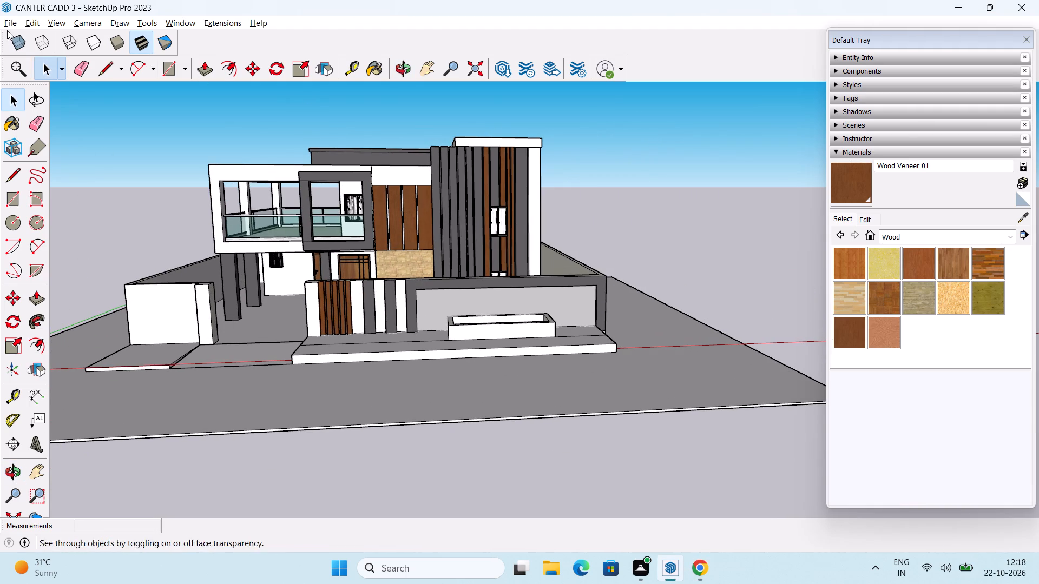
click(6, 26)
click(87, 226)
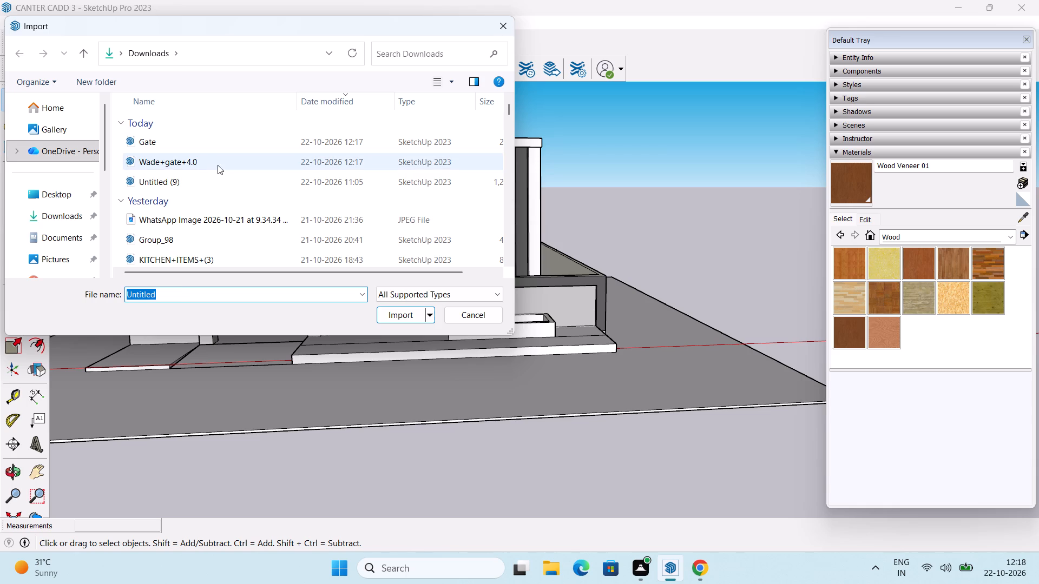
click(218, 165)
click(403, 314)
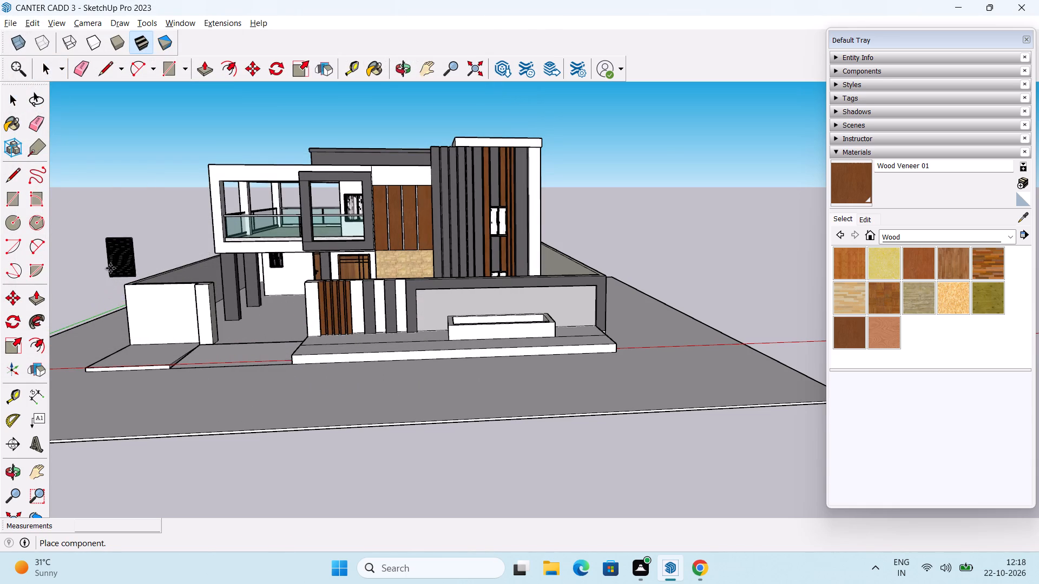
click(101, 250)
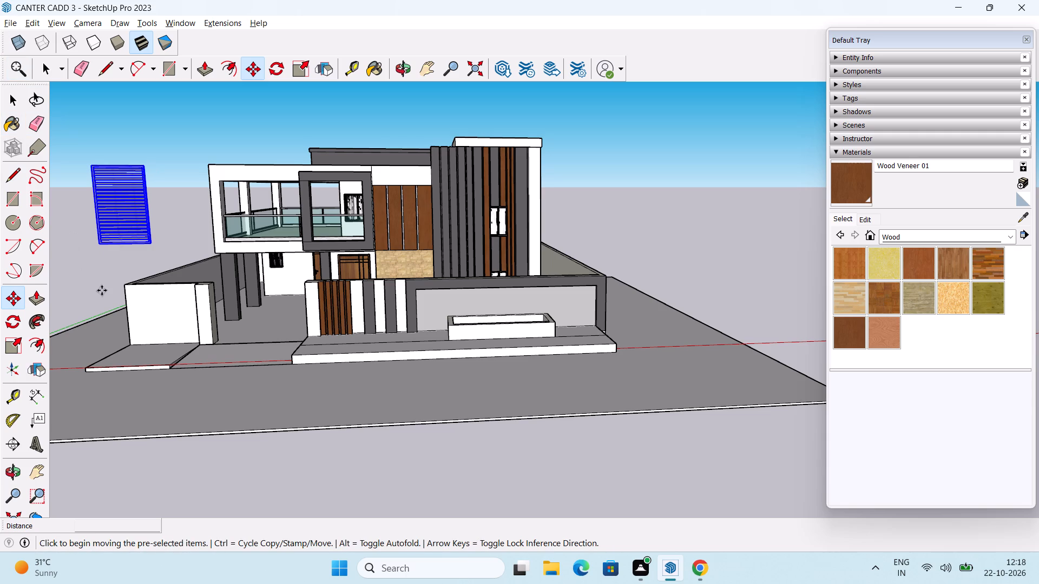
key(space)
click(83, 286)
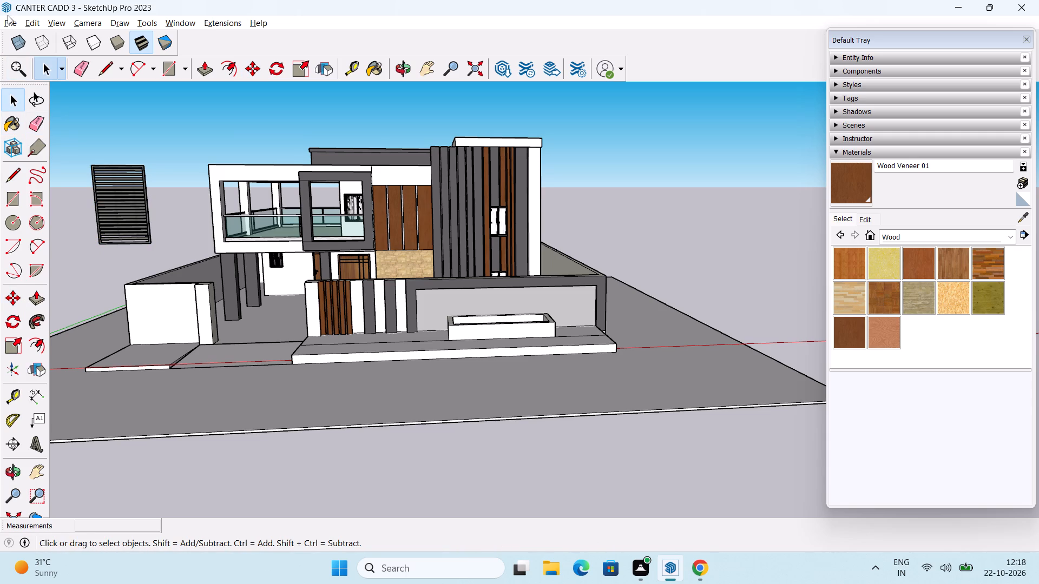
Import the Gate file from Downloads and place the black vertical-bar gate on the ground in front of the boundary wall.
click(8, 17)
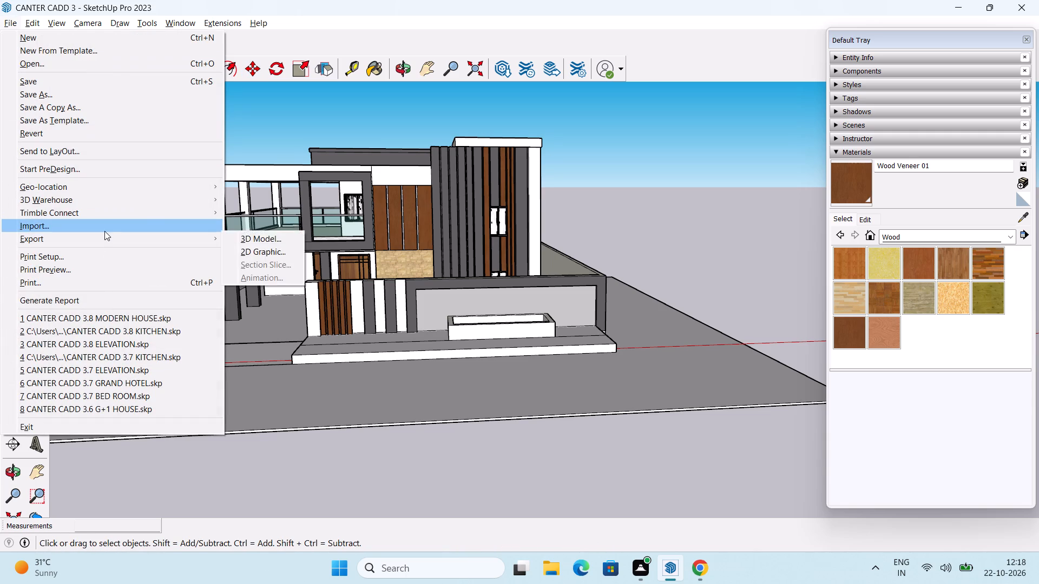
click(104, 229)
click(193, 140)
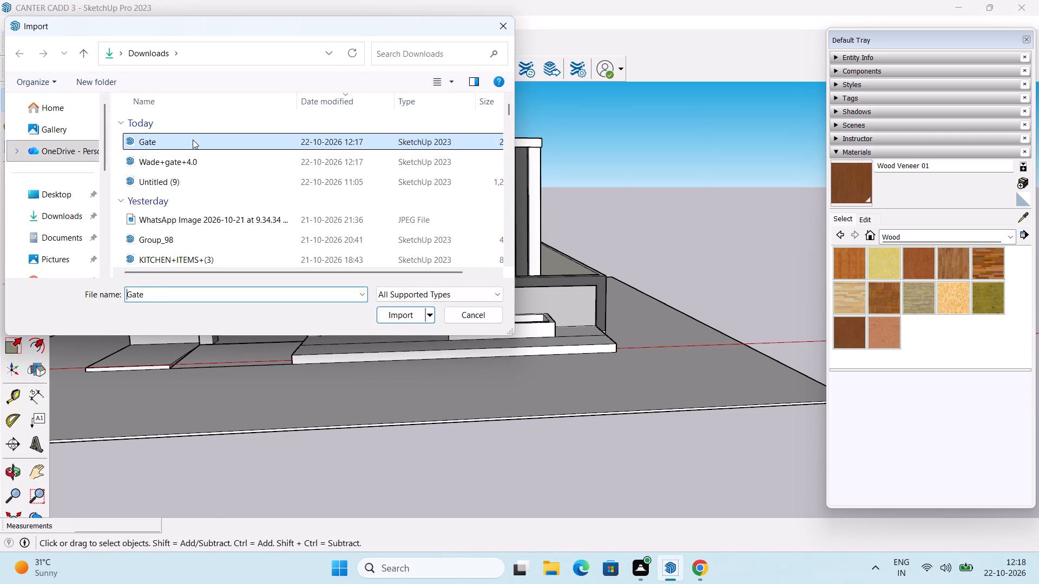
click(394, 316)
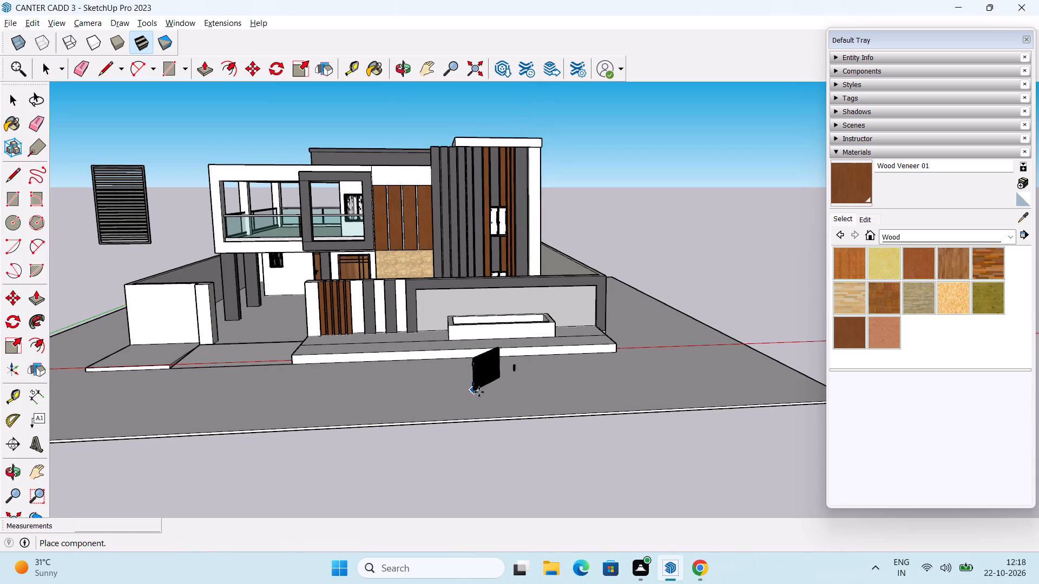
scroll(499, 410, up, 11)
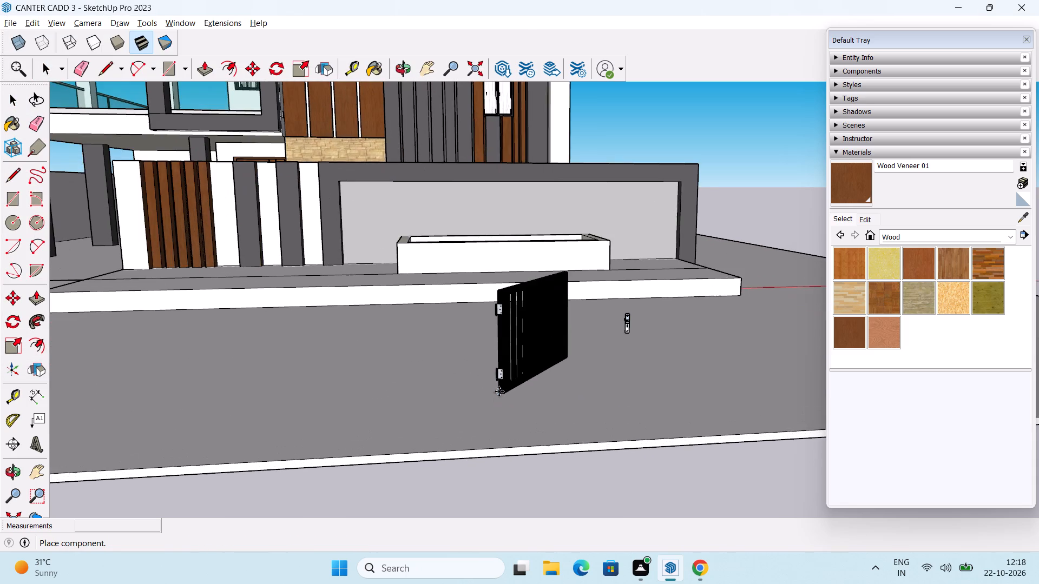
scroll(499, 391, up, 8)
middle_drag(510, 393, 505, 393)
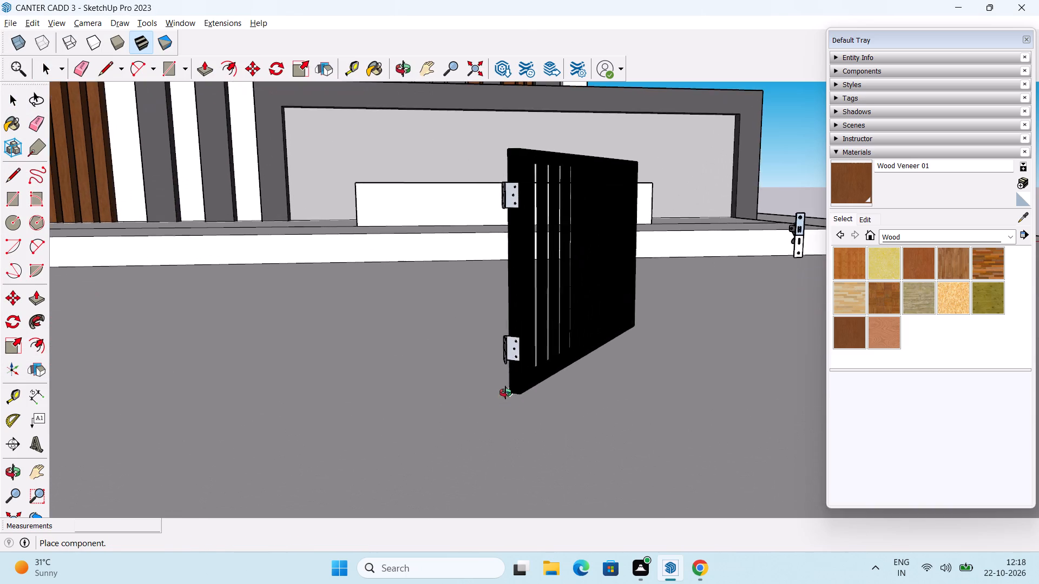
middle_drag(505, 393, 288, 384)
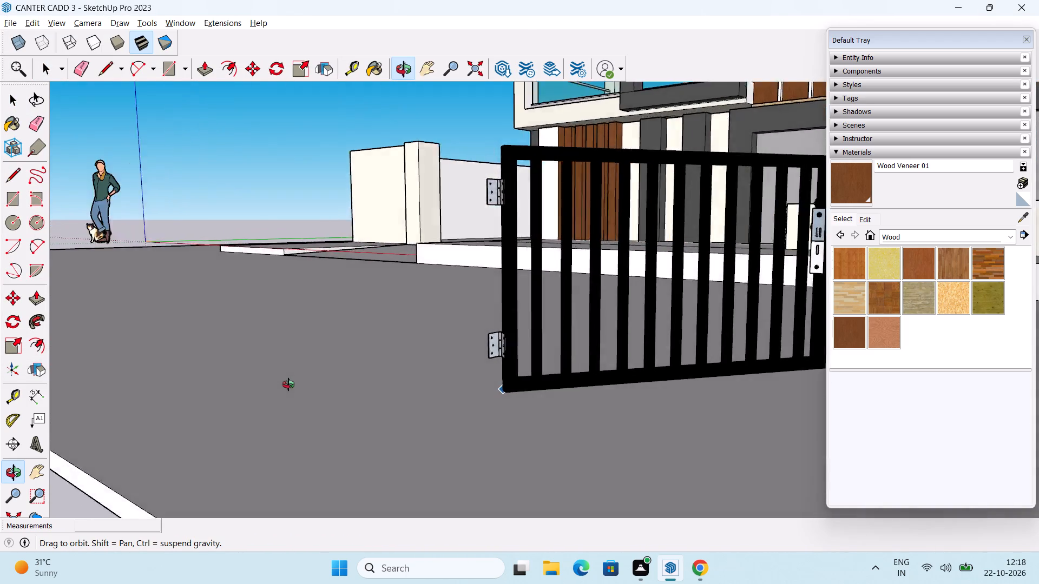
middle_drag(288, 384, 862, 394)
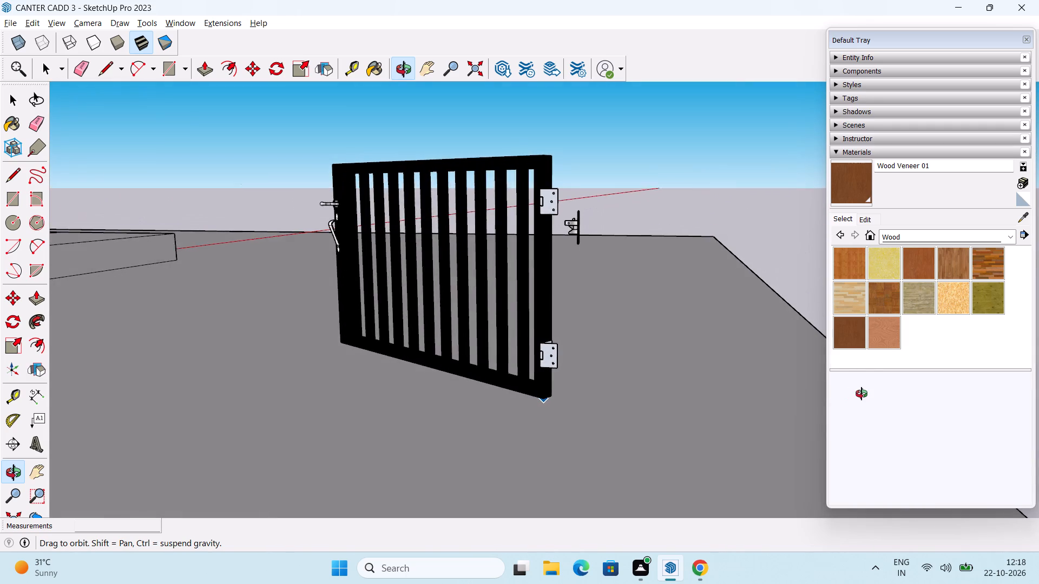
middle_drag(862, 394, 827, 413)
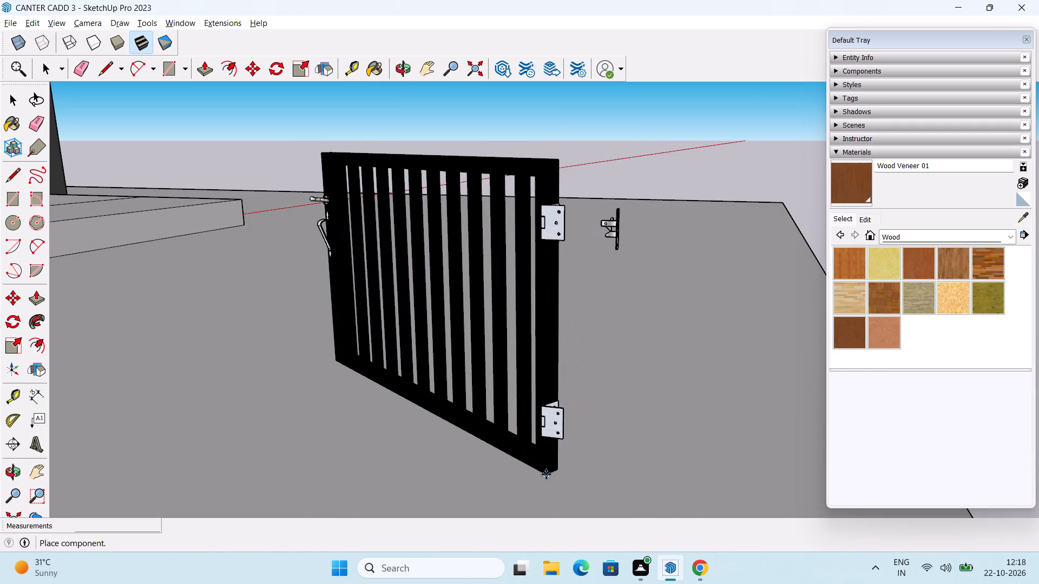
click(546, 474)
Examine the imported vertical-bar gate from several sides and check how far its component's bounding box extends beyond the house.
middle_drag(360, 434, 702, 429)
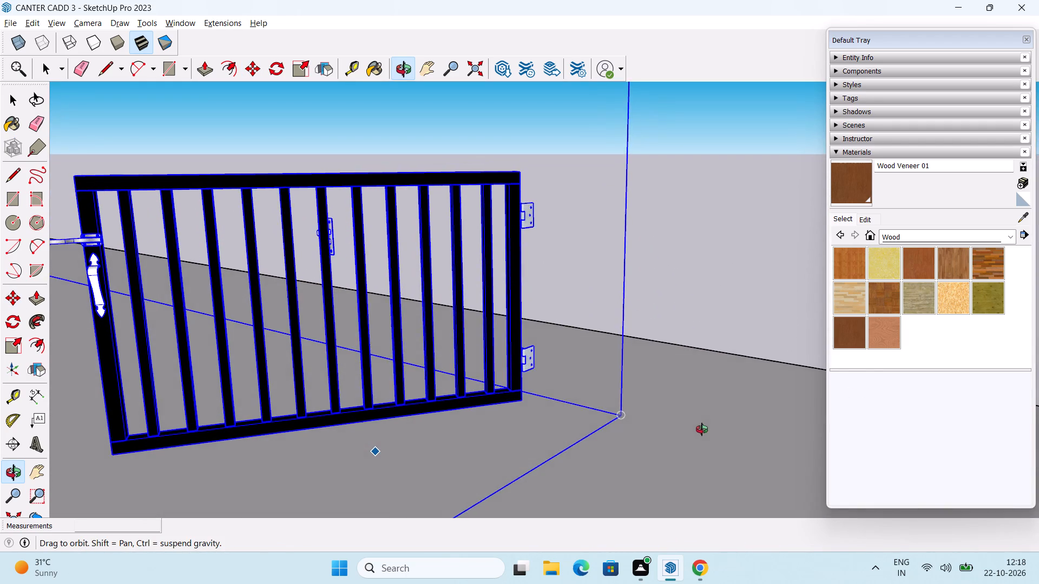
middle_drag(702, 429, 670, 409)
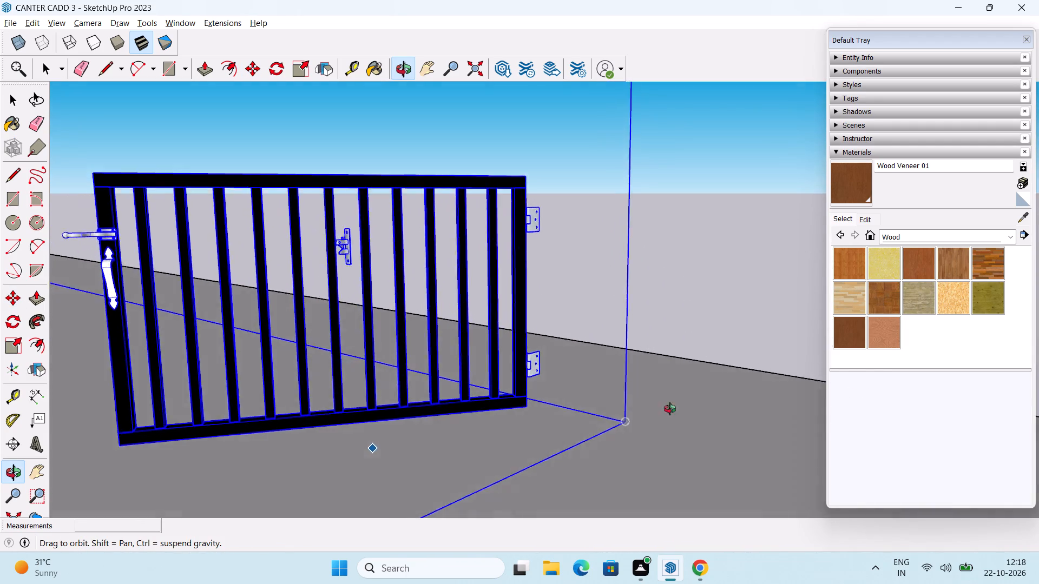
middle_drag(670, 409, 435, 400)
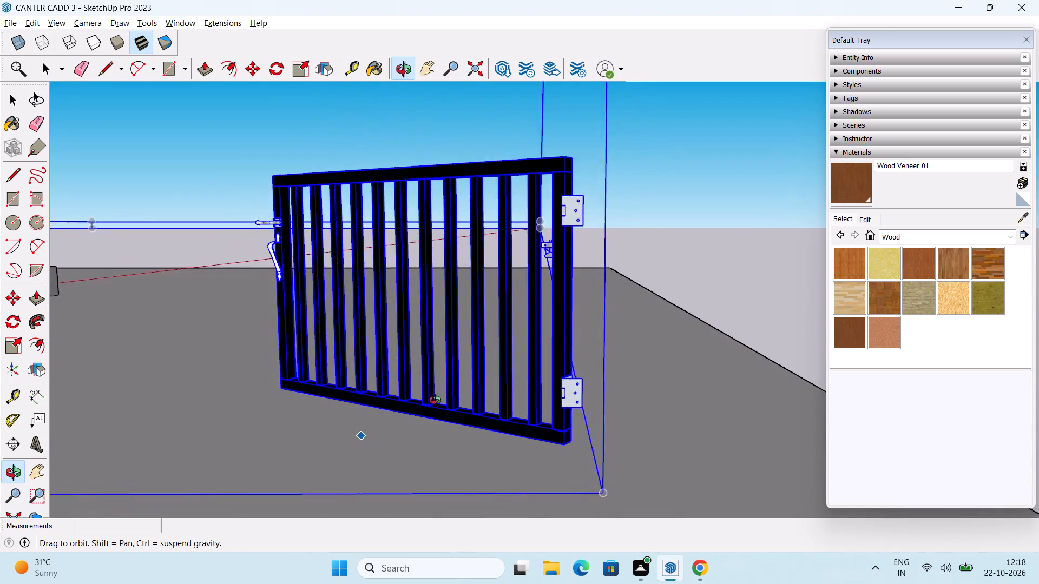
middle_drag(435, 400, 2, 306)
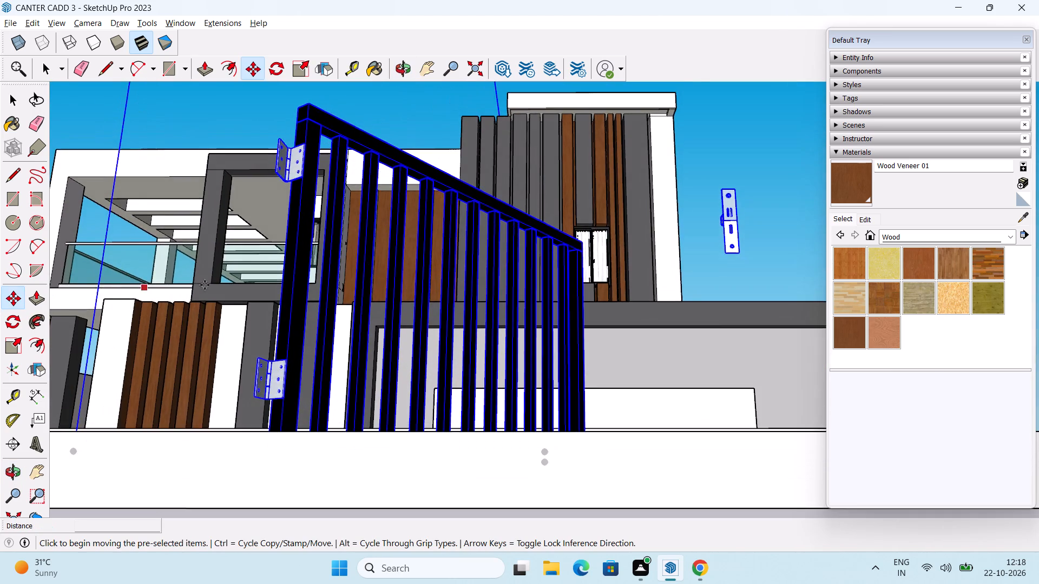
scroll(277, 287, down, 2)
middle_drag(405, 308, 223, 375)
scroll(193, 396, up, 3)
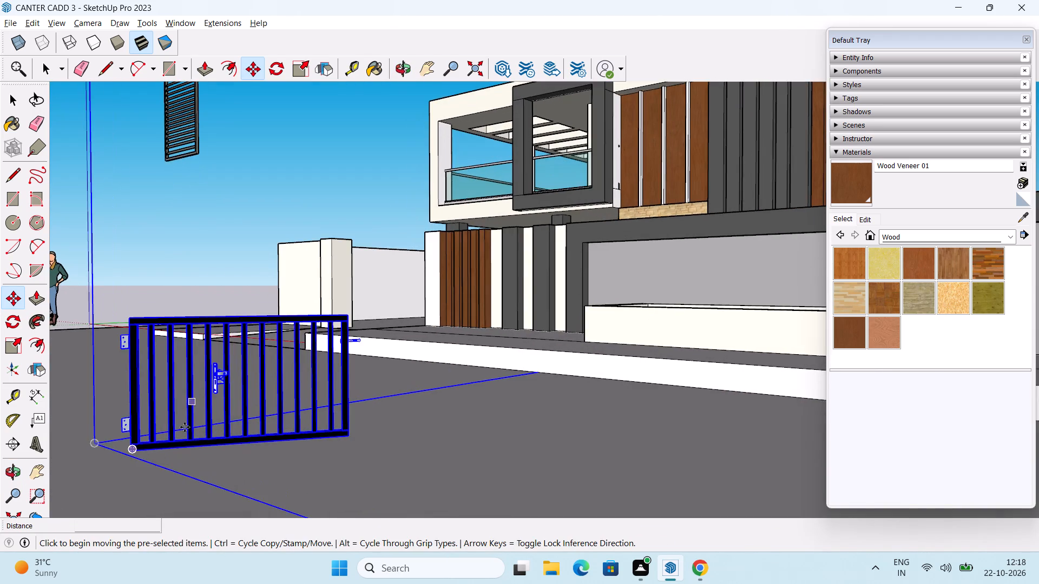
middle_drag(188, 410, 220, 414)
scroll(230, 382, down, 6)
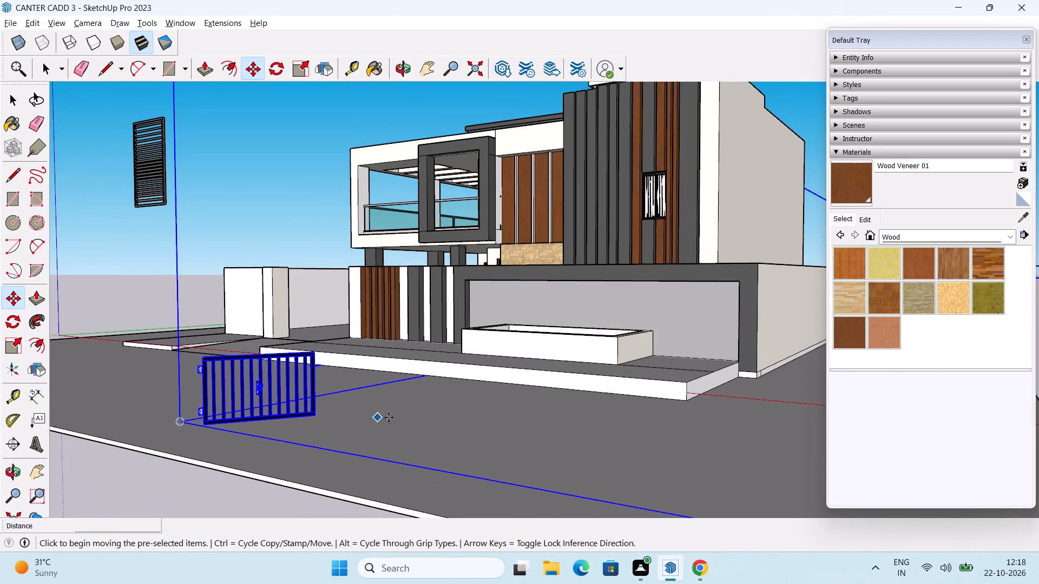
scroll(299, 375, down, 20)
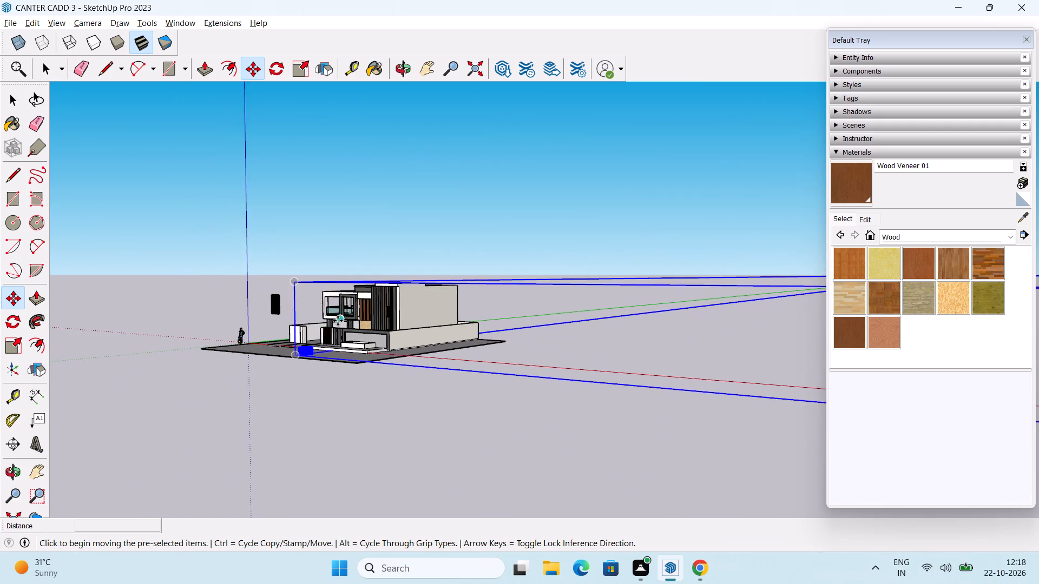
scroll(338, 321, down, 3)
scroll(427, 336, down, 4)
scroll(529, 340, down, 8)
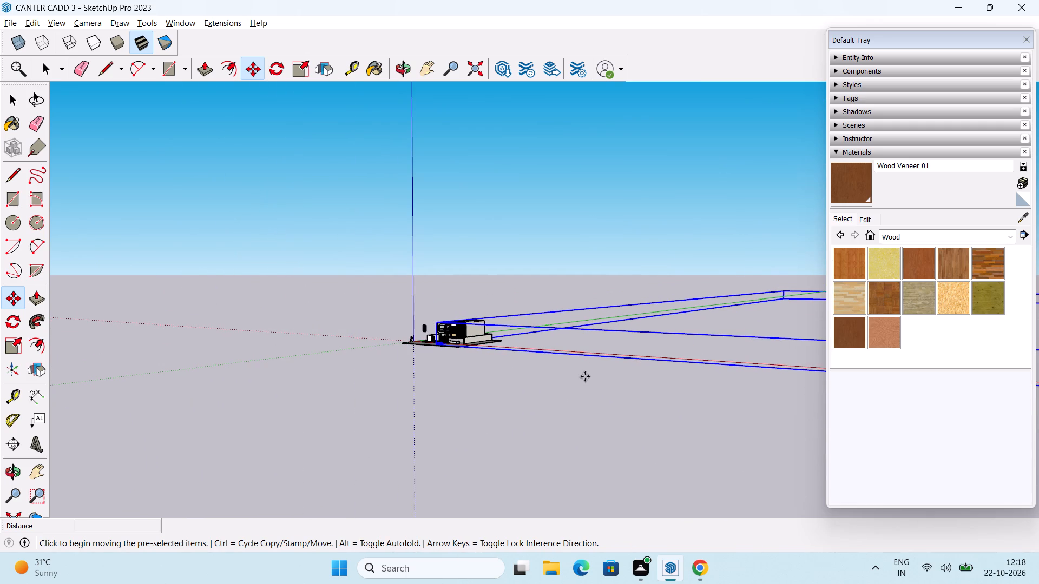
middle_drag(584, 376, 77, 308)
scroll(291, 273, down, 5)
middle_drag(482, 297, 486, 304)
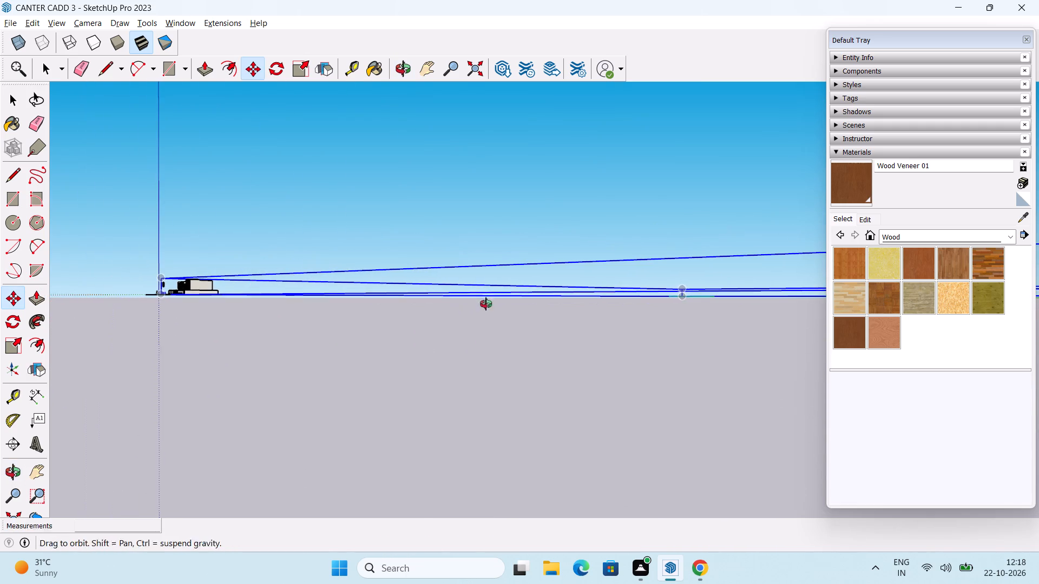
middle_drag(486, 304, 602, 426)
scroll(554, 298, down, 1)
middle_drag(559, 288, 0, 207)
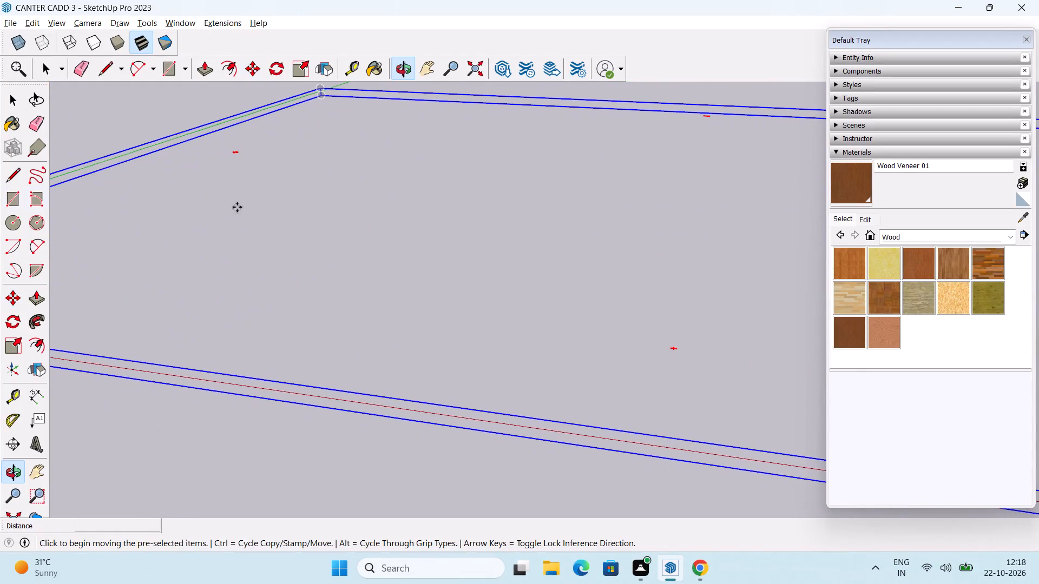
shift+middle_drag(556, 229, 141, 211)
middle_drag(594, 262, 366, 211)
scroll(432, 224, down, 1)
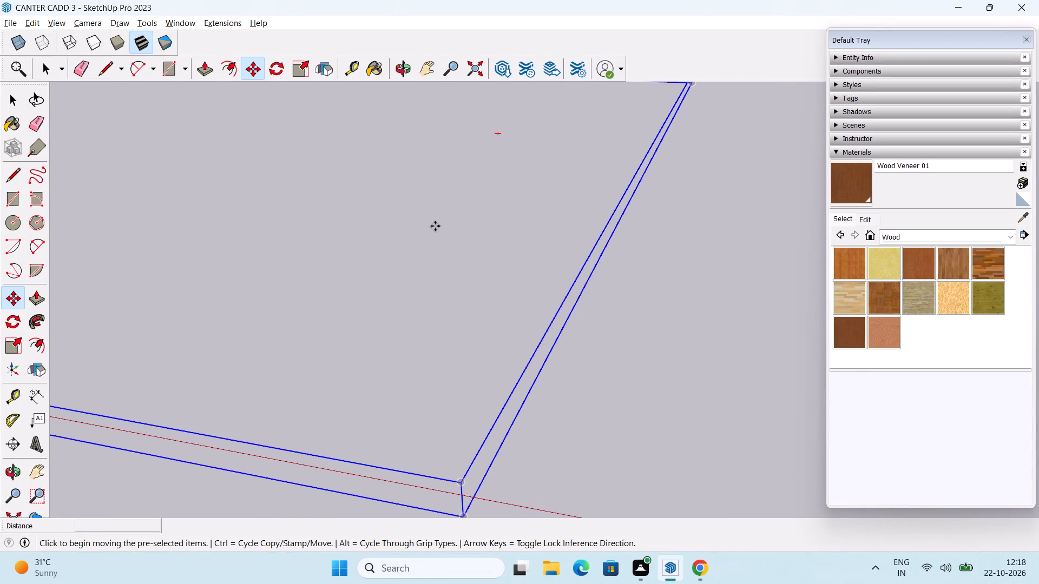
shift+middle_drag(360, 226, 853, 215)
scroll(328, 231, down, 3)
shift+middle_drag(301, 225, 962, 363)
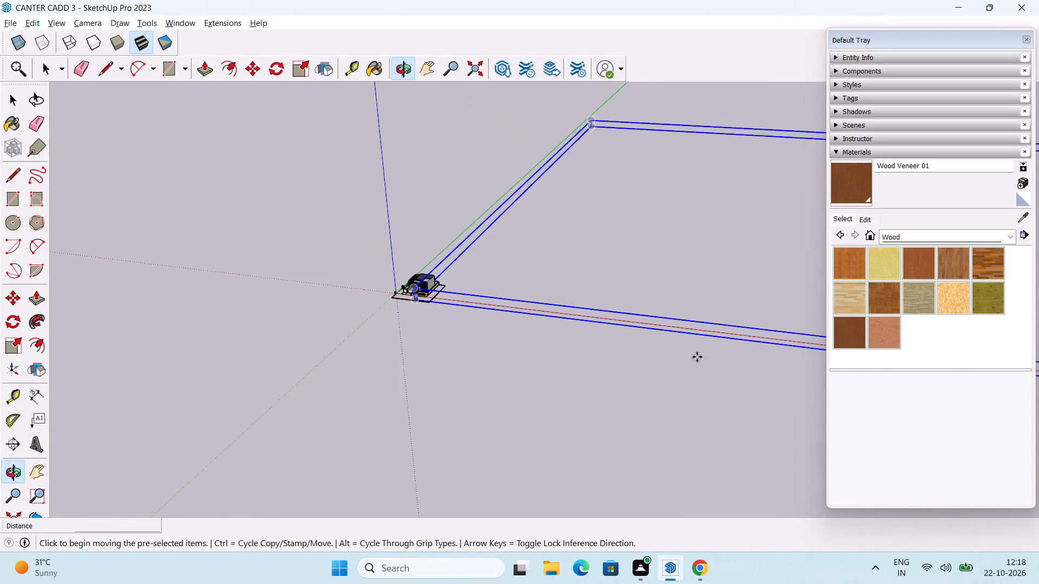
scroll(584, 339, up, 4)
scroll(354, 281, up, 12)
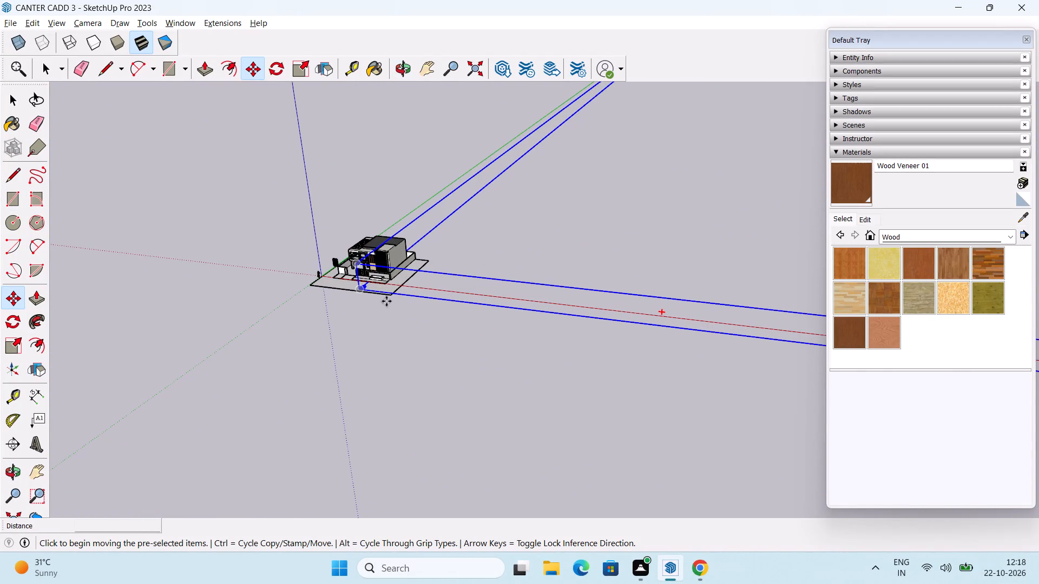
scroll(385, 299, up, 4)
key(space)
scroll(351, 281, up, 9)
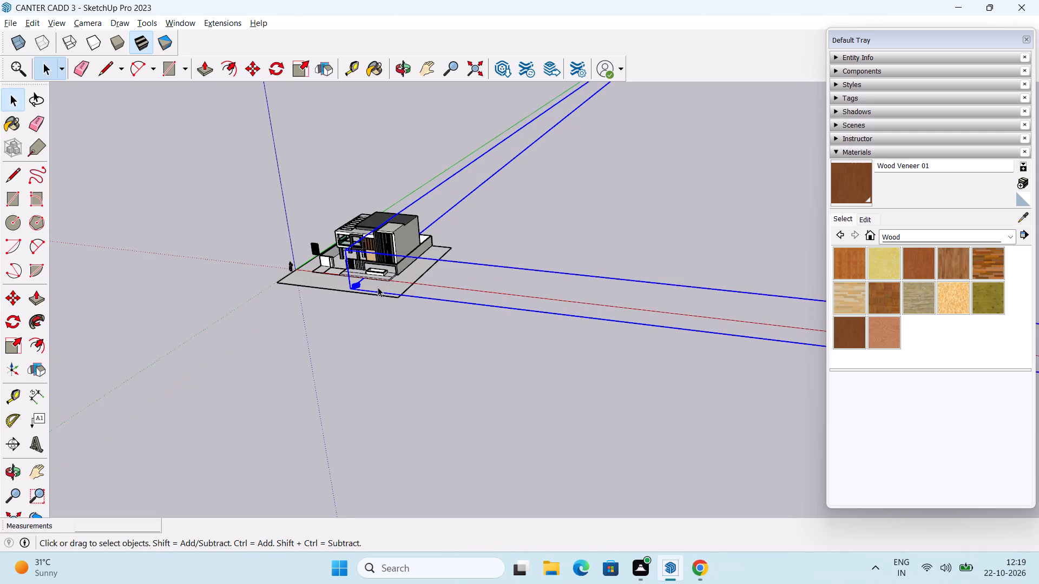
scroll(356, 291, up, 19)
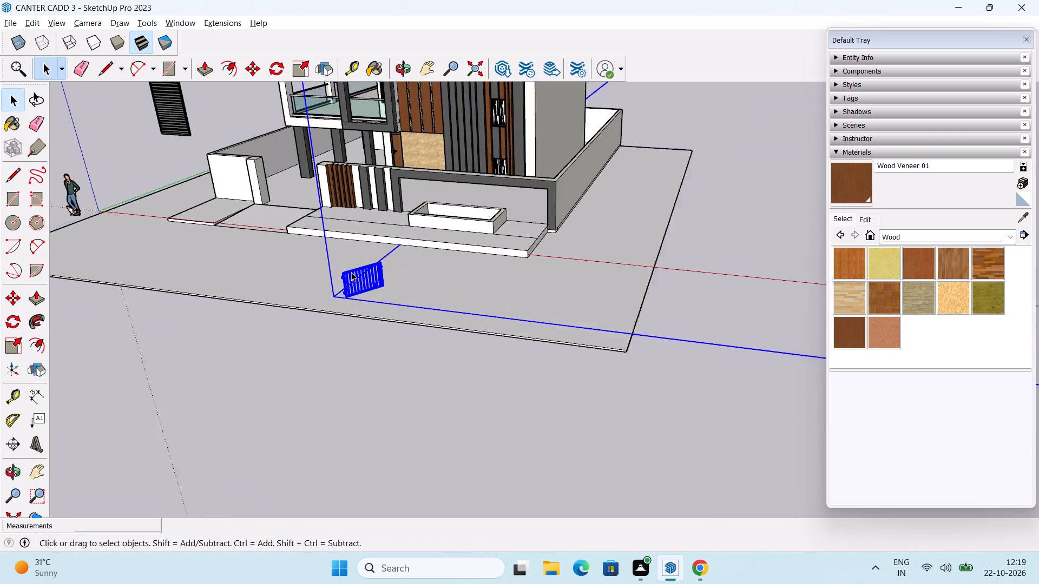
scroll(351, 272, up, 1)
Open the slat gate beside the house, paint its fifth slat from the top with Wood Veneer 01, and leave the component.
middle_drag(208, 246, 484, 347)
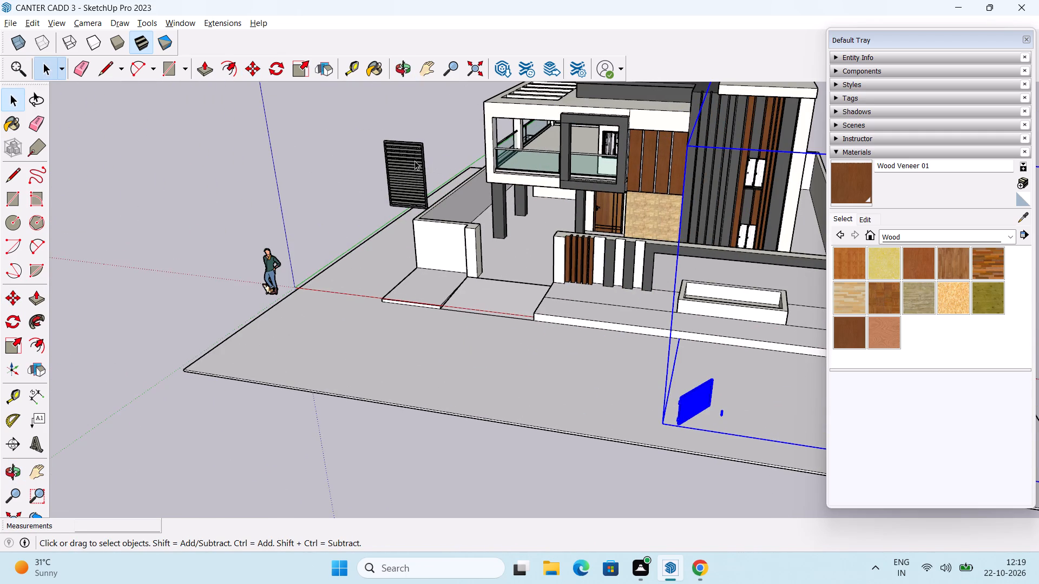
triple_click(413, 160)
scroll(400, 160, up, 7)
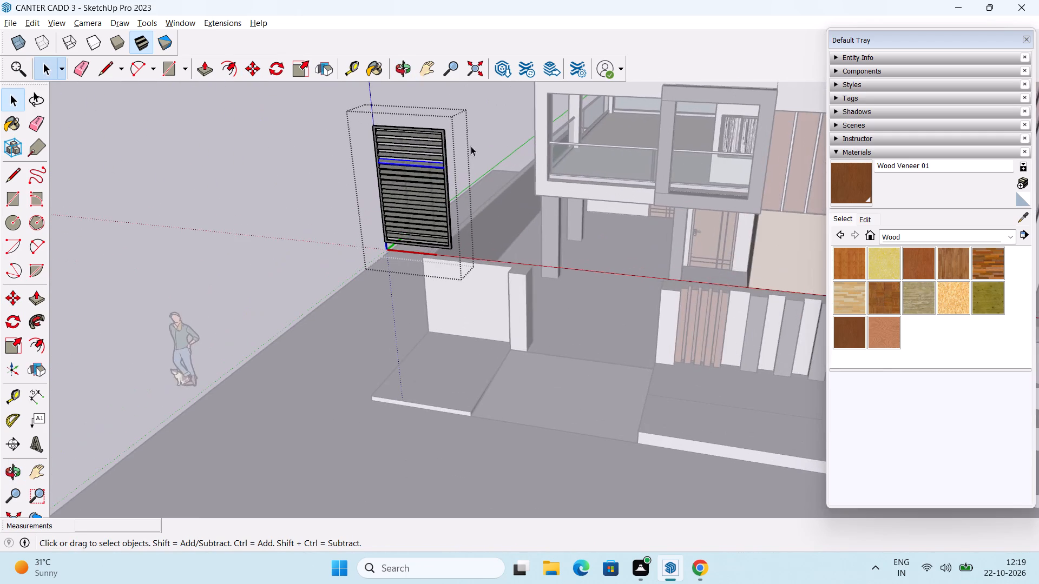
scroll(483, 145, up, 6)
click(851, 187)
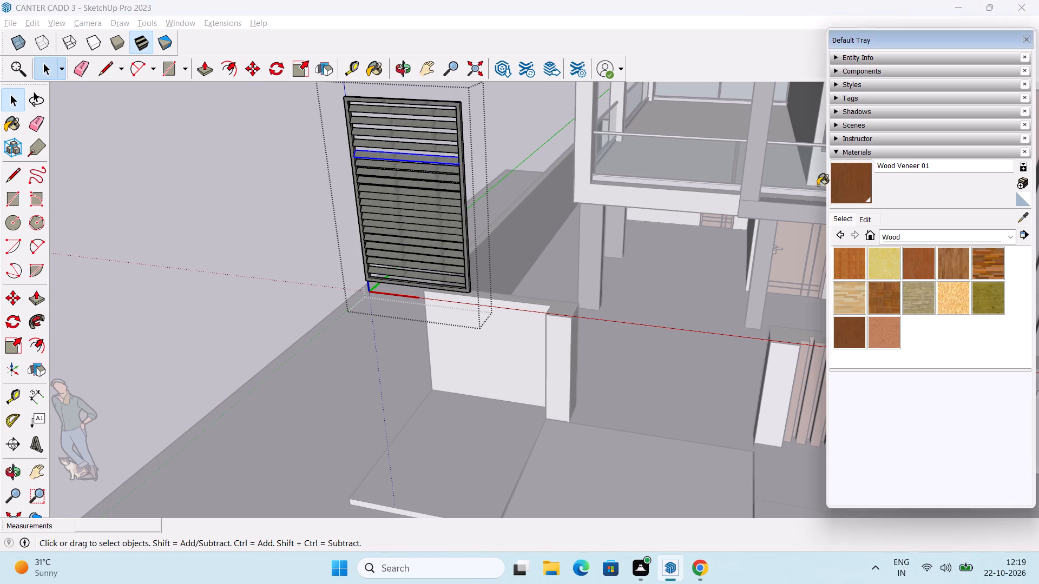
click(416, 162)
scroll(422, 162, up, 4)
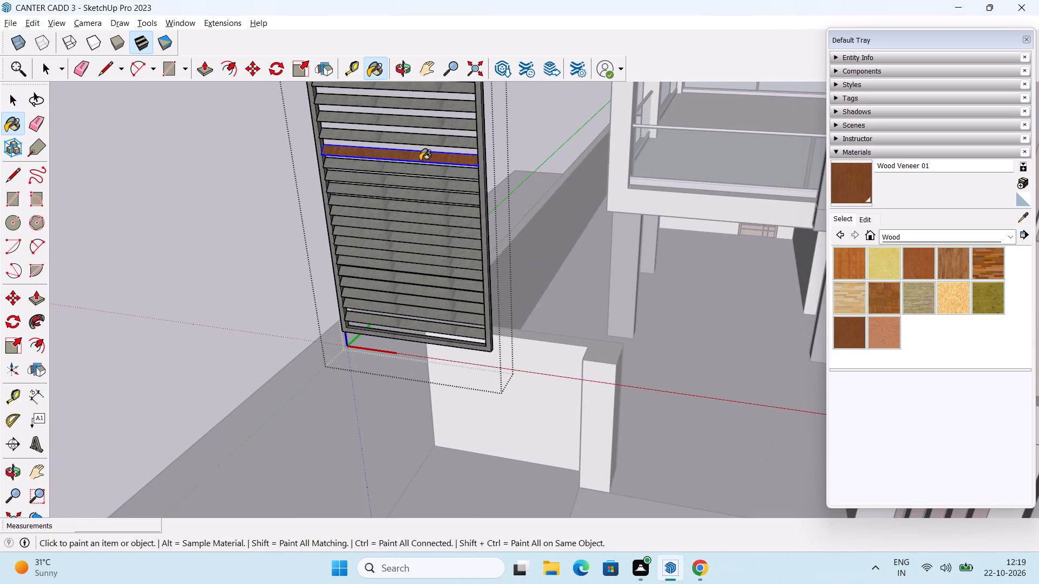
scroll(420, 161, down, 2)
shift+middle_drag(418, 161, 436, 202)
key(space)
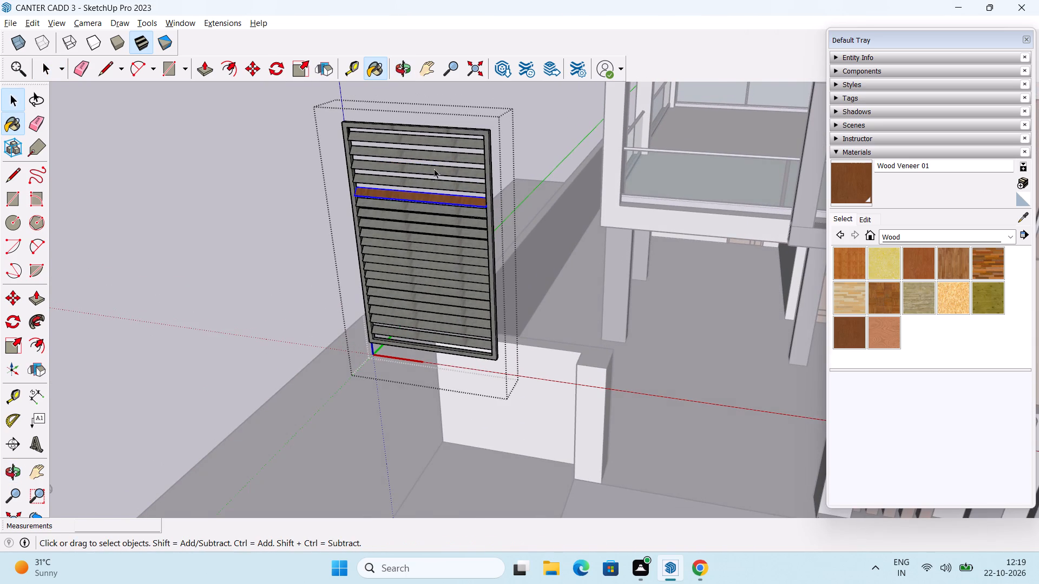
click(441, 154)
click(280, 126)
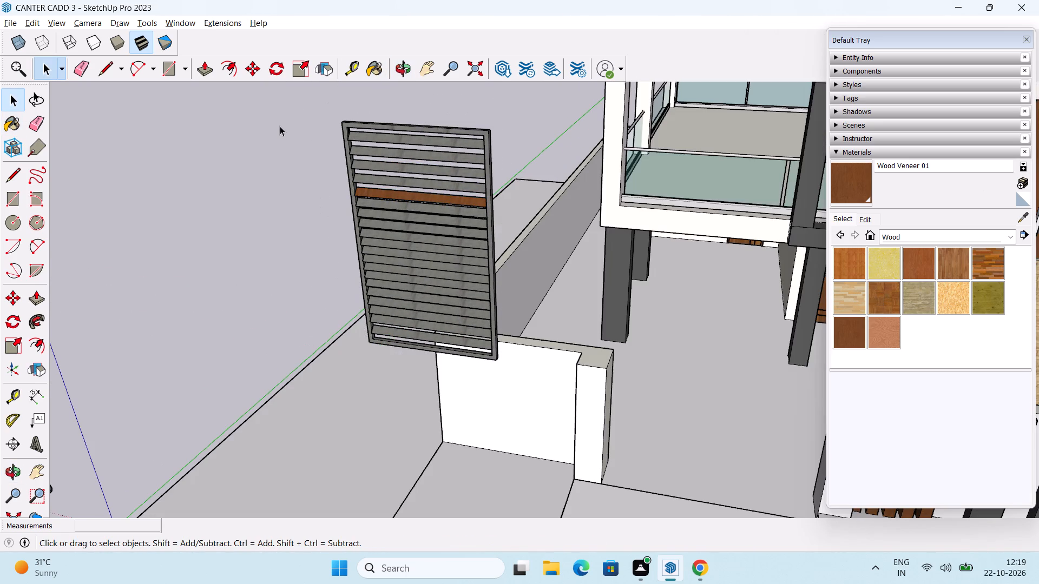
Inside the slat gate component, paint the outer frame and the four top slats with Wood Veneer 01.
double_click(419, 135)
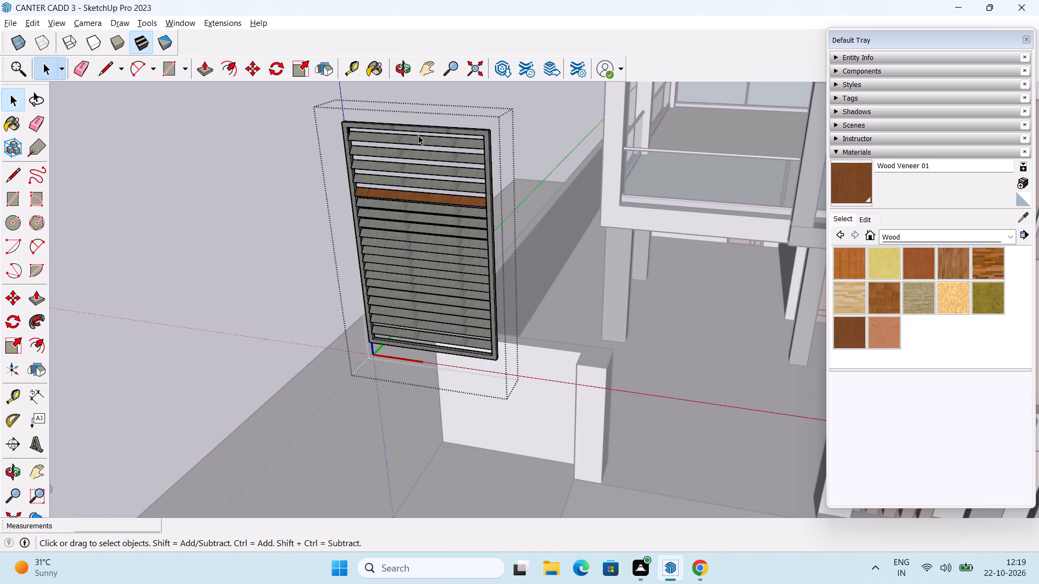
click(844, 184)
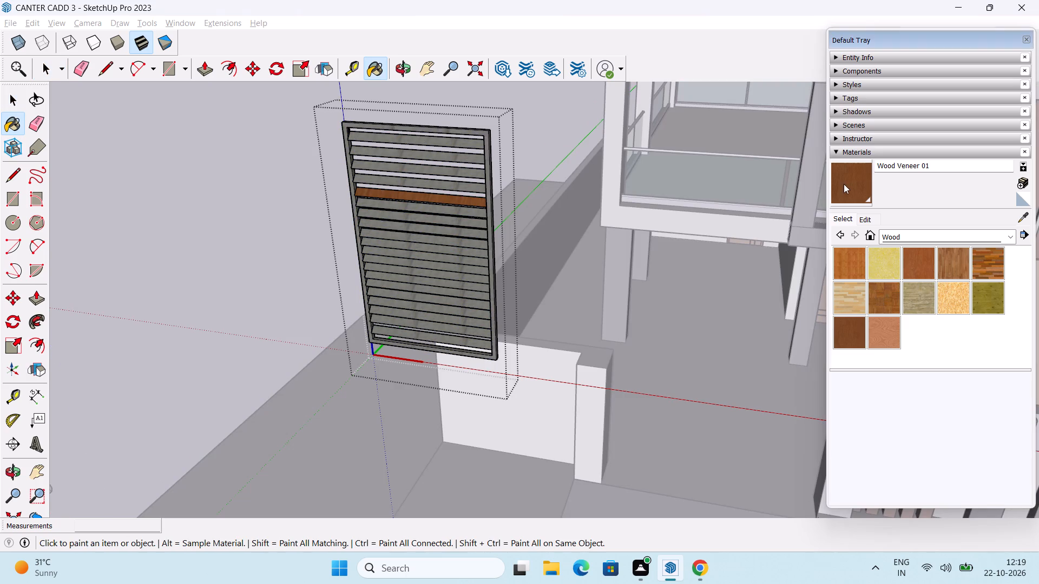
click(433, 138)
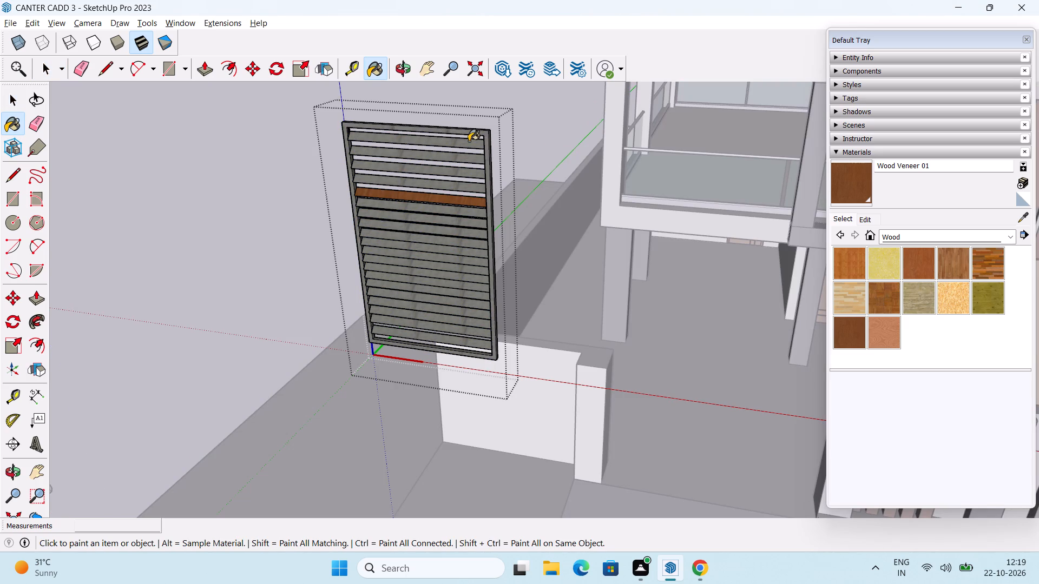
click(479, 132)
scroll(447, 222, up, 3)
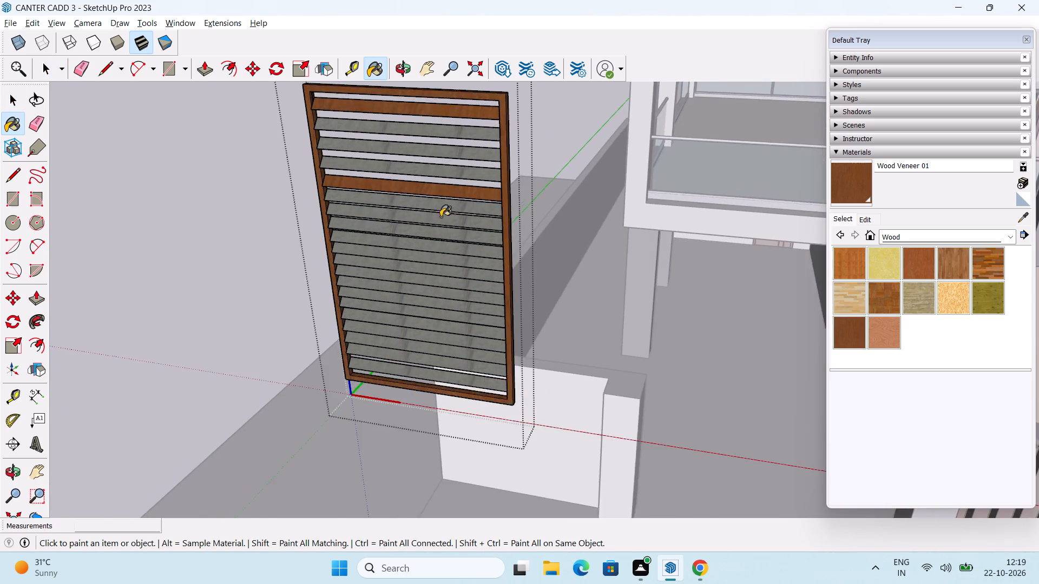
scroll(440, 217, up, 3)
middle_drag(442, 214, 181, 301)
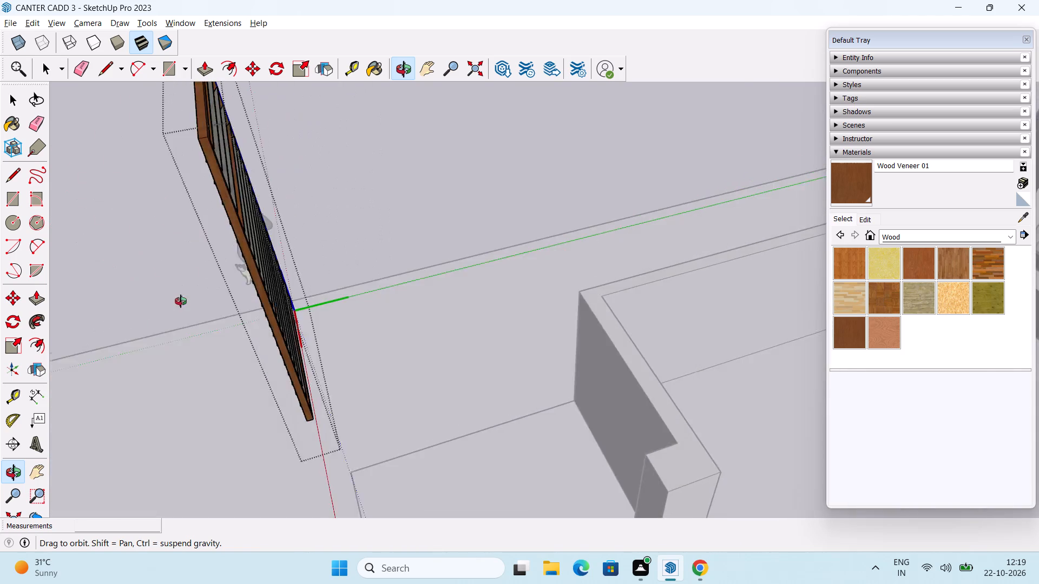
middle_drag(181, 301, 436, 280)
click(419, 223)
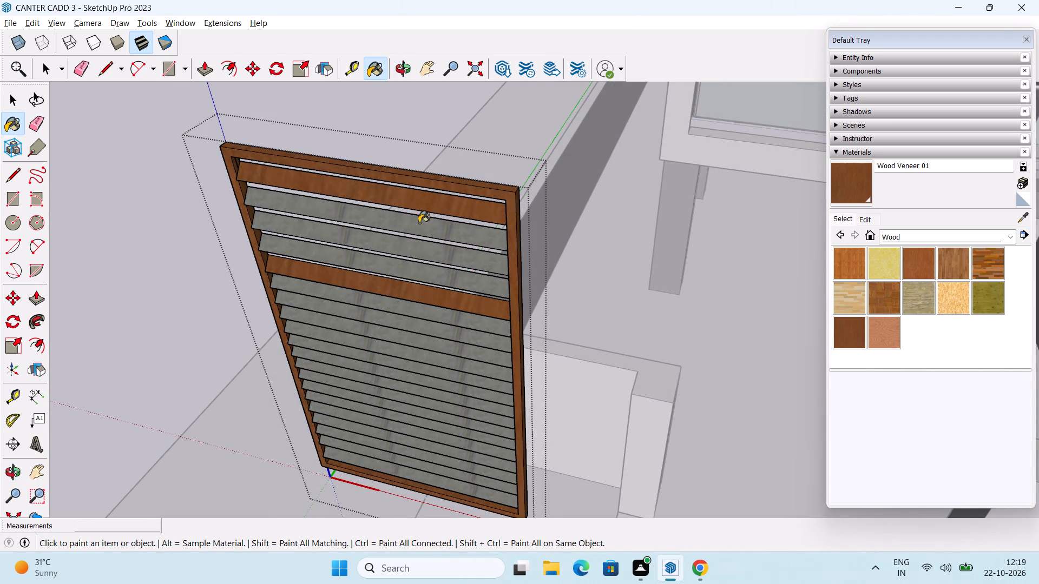
click(430, 258)
click(431, 276)
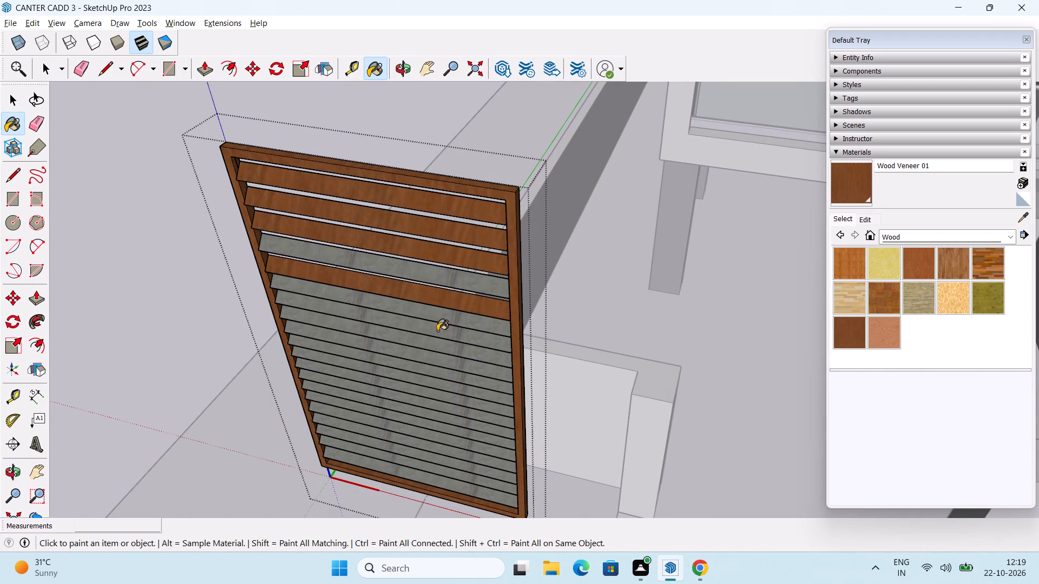
Paint all the remaining grey slats in the lower part of the slat gate with Wood Veneer 01.
middle_drag(437, 331, 467, 202)
click(512, 192)
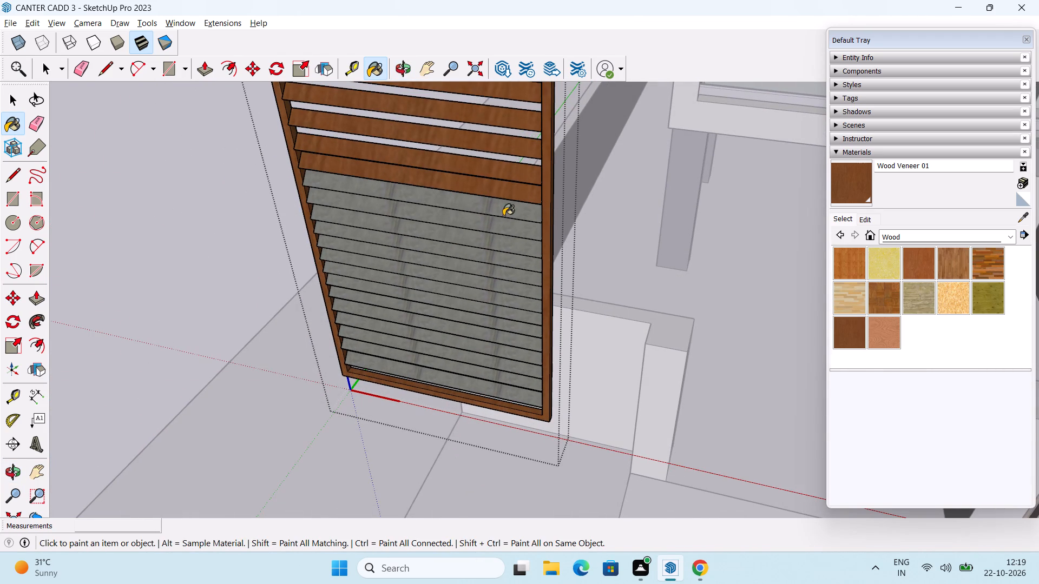
click(503, 216)
click(504, 235)
click(504, 250)
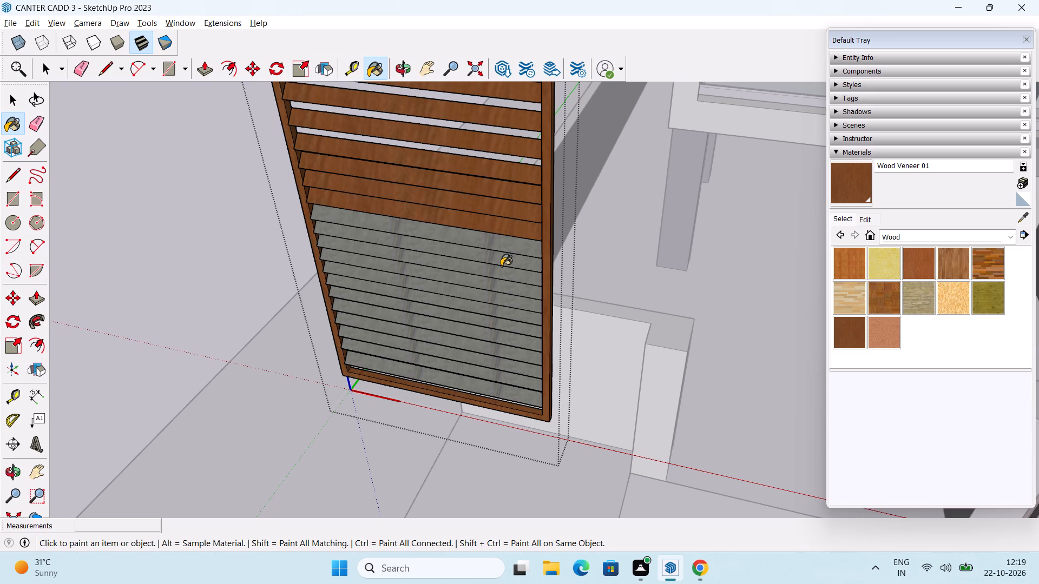
click(506, 262)
click(502, 273)
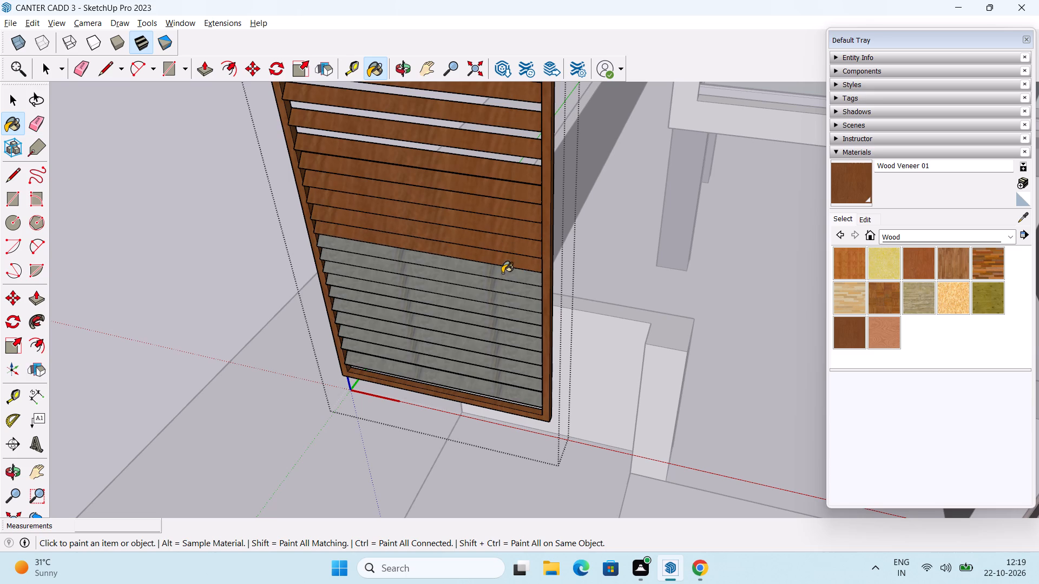
click(509, 286)
click(506, 302)
click(509, 317)
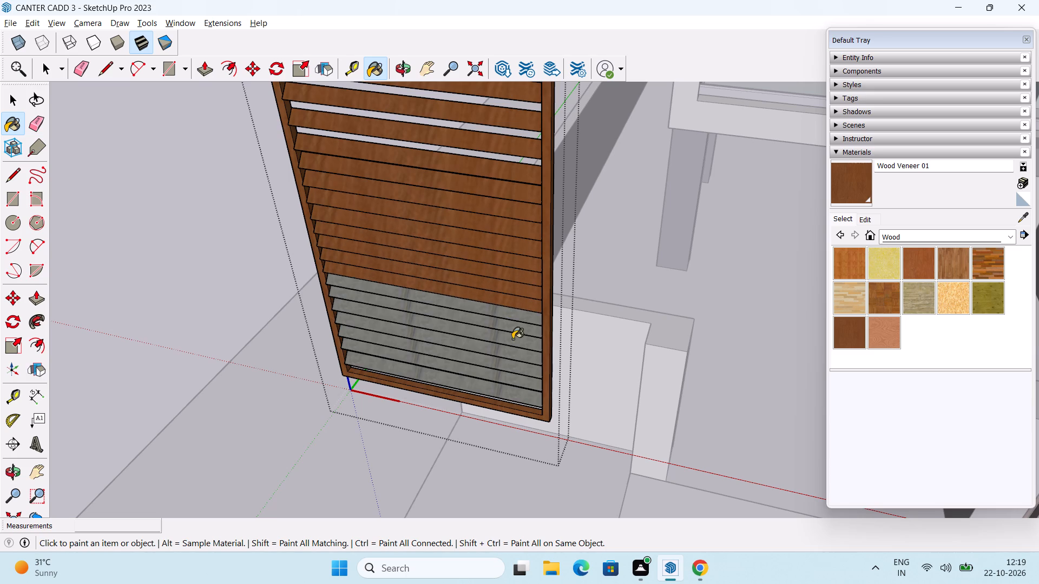
click(510, 329)
click(512, 342)
click(511, 359)
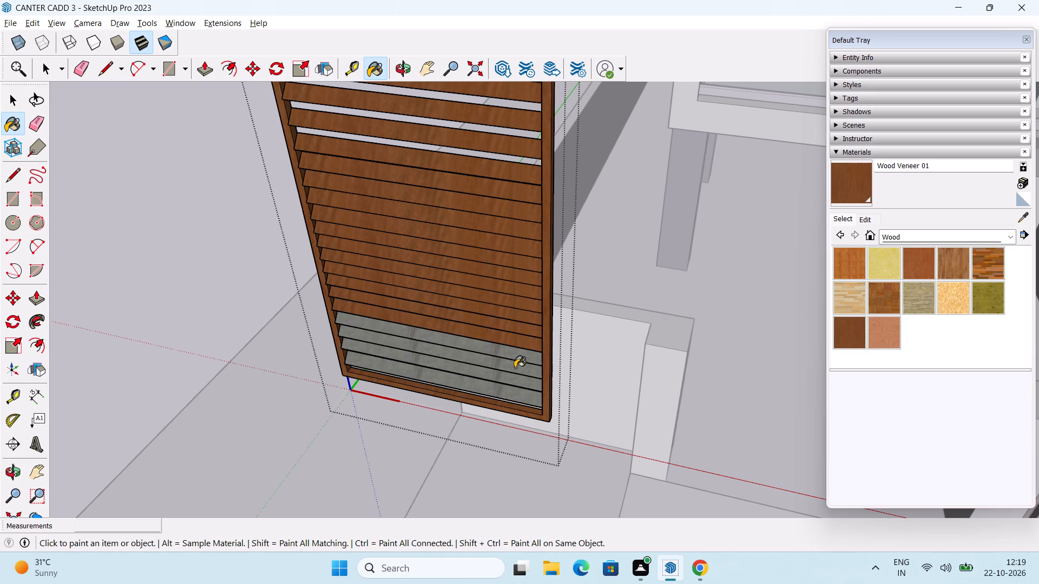
click(515, 368)
click(513, 379)
click(510, 388)
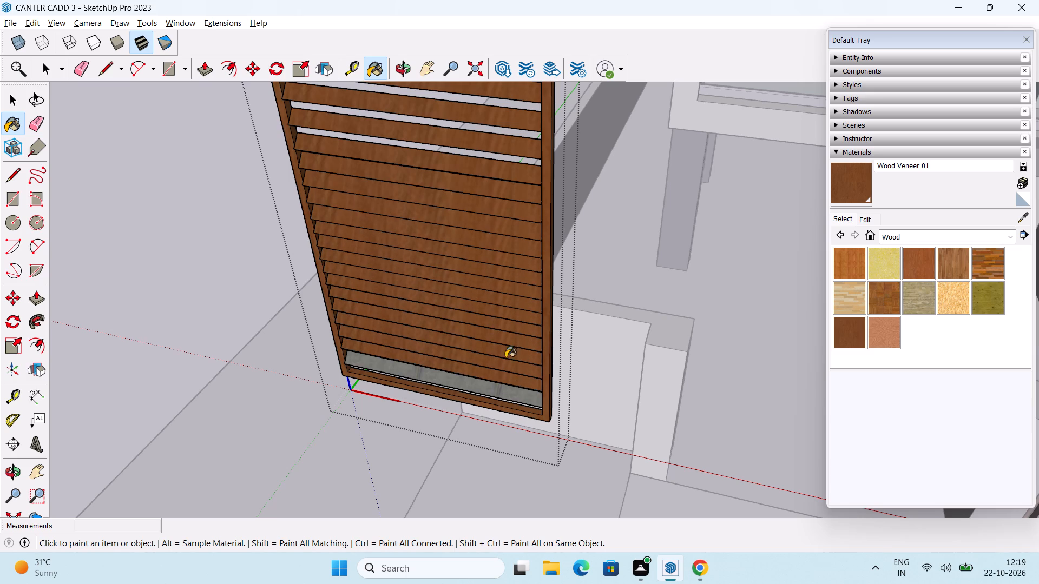
Examine the slat gate's veneer finish from the front, back and sides, checking for unpainted faces, and leave its component.
middle_drag(494, 246, 496, 317)
scroll(525, 153, up, 1)
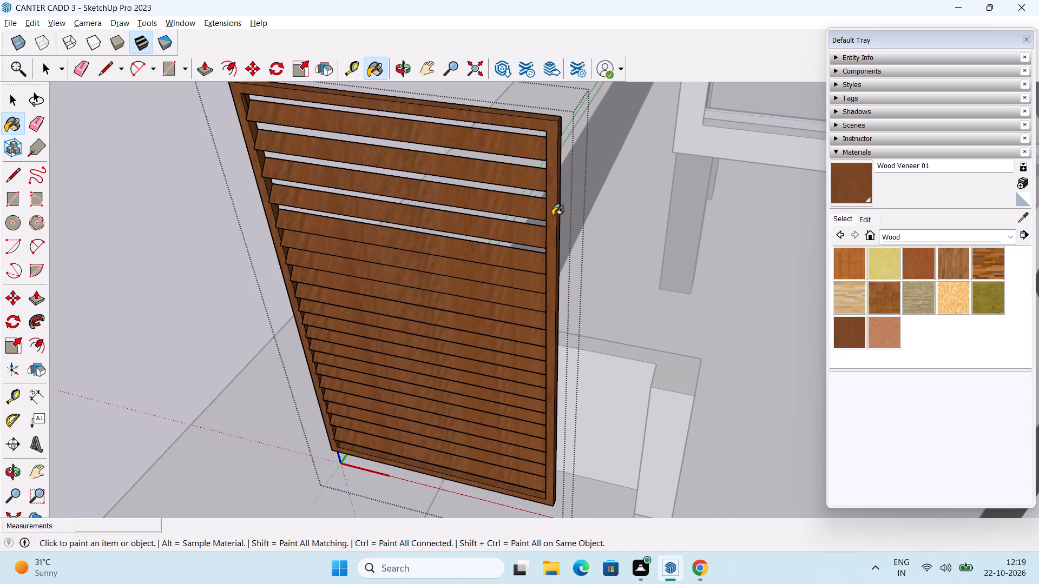
middle_drag(553, 222, 237, 117)
middle_drag(430, 161, 351, 171)
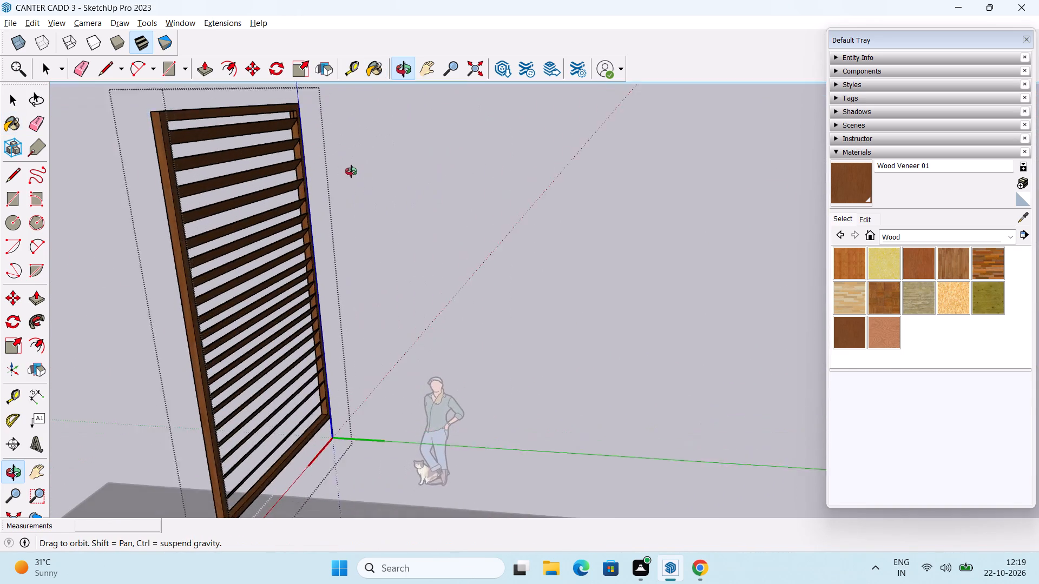
middle_drag(351, 171, 531, 172)
middle_drag(586, 236, 448, 193)
middle_drag(571, 256, 575, 205)
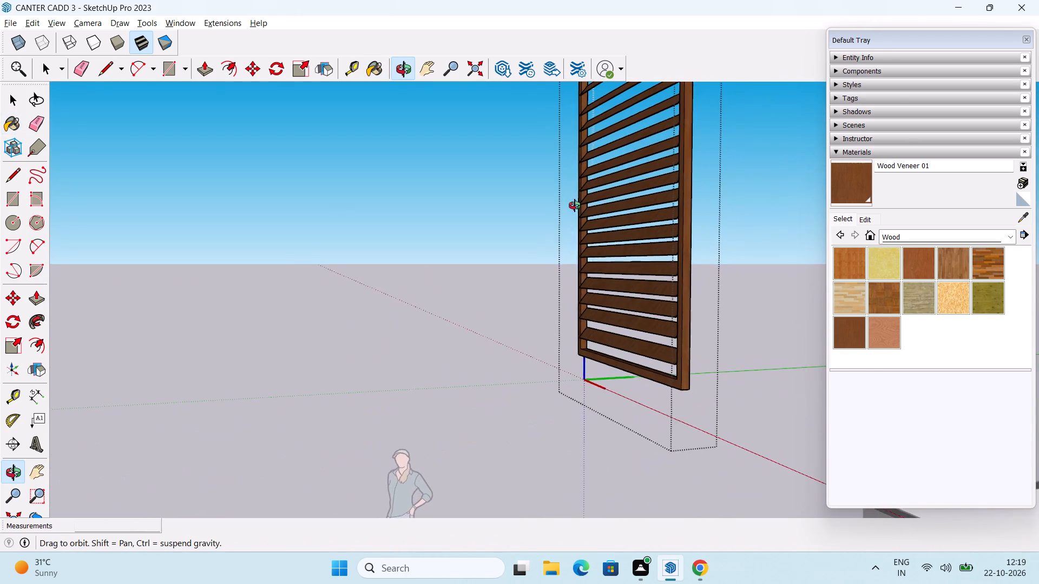
middle_drag(575, 205, 265, 330)
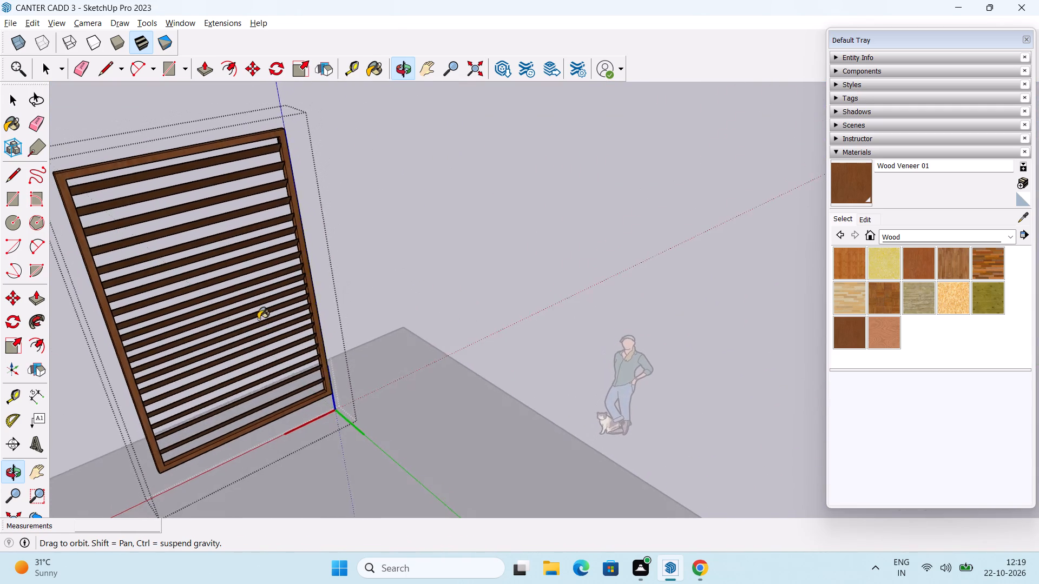
scroll(198, 214, up, 6)
middle_drag(301, 203, 486, 169)
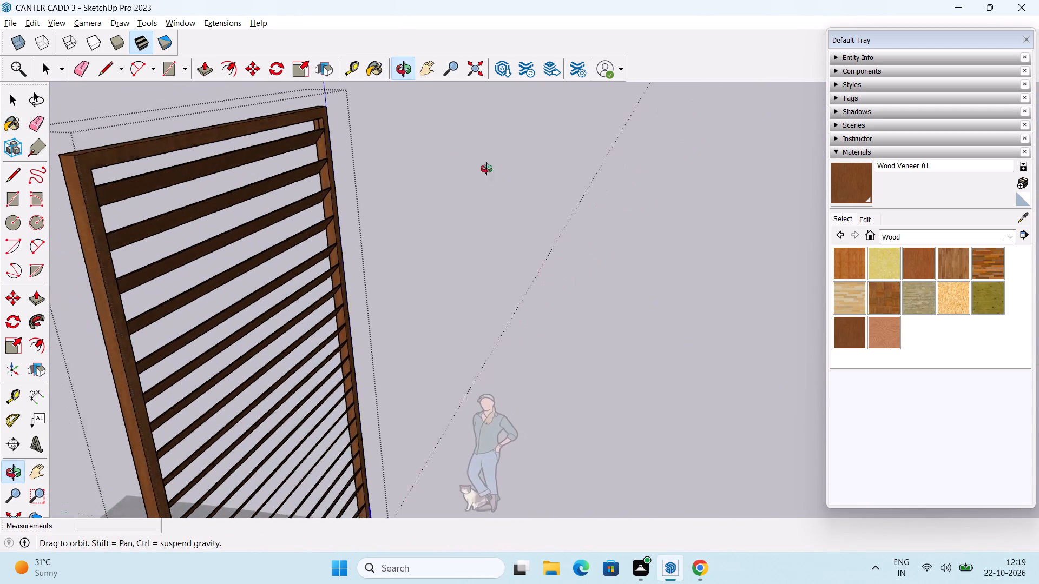
middle_drag(486, 169, 549, 165)
scroll(549, 165, down, 7)
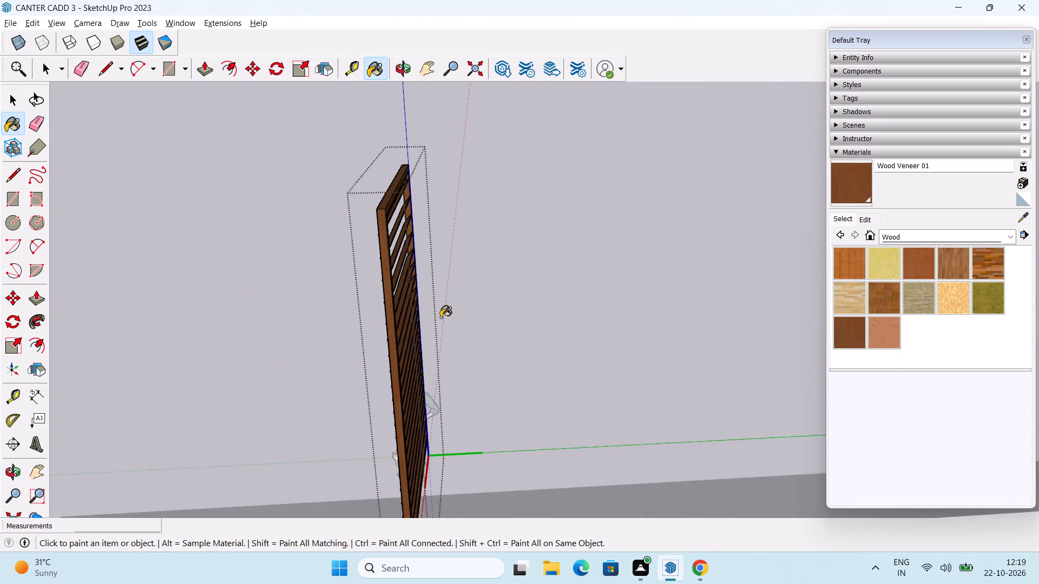
middle_drag(449, 302, 490, 145)
middle_drag(461, 225, 793, 350)
shift+middle_drag(731, 330, 522, 355)
middle_drag(522, 356, 573, 343)
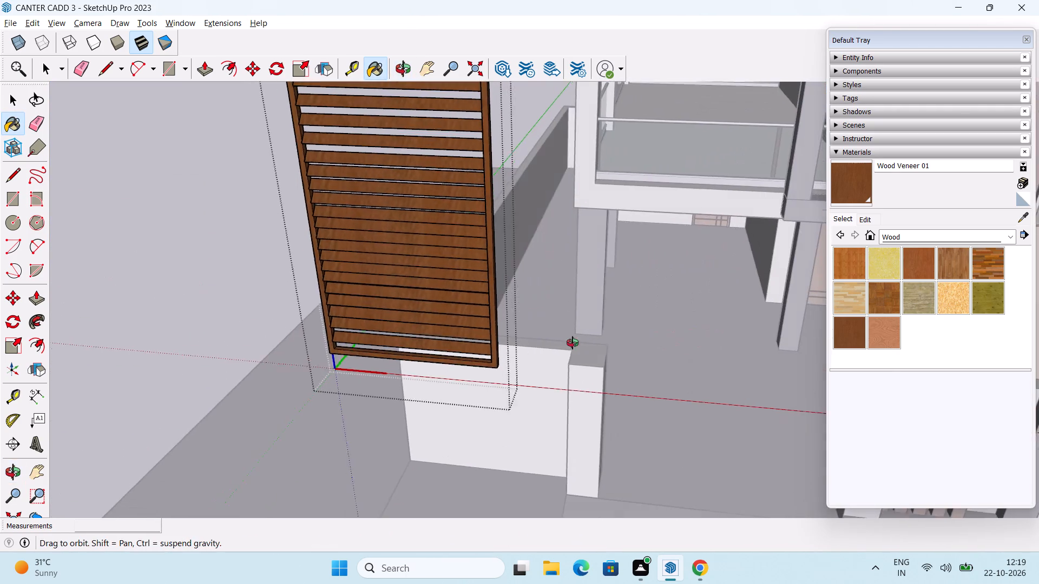
middle_drag(573, 343, 682, 346)
middle_drag(683, 331, 365, 372)
middle_drag(344, 355, 397, 339)
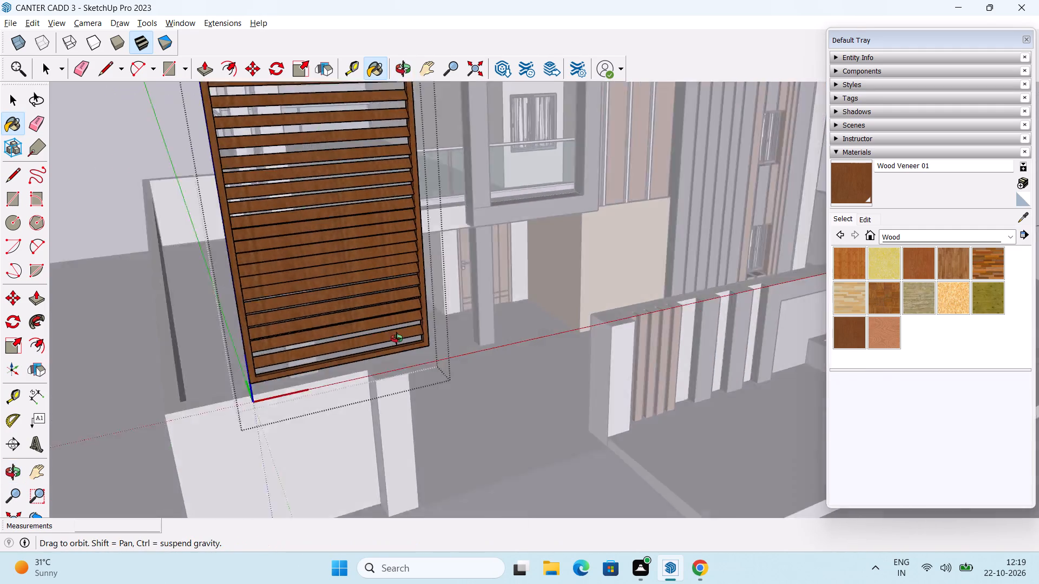
middle_drag(397, 339, 442, 350)
middle_drag(444, 348, 414, 242)
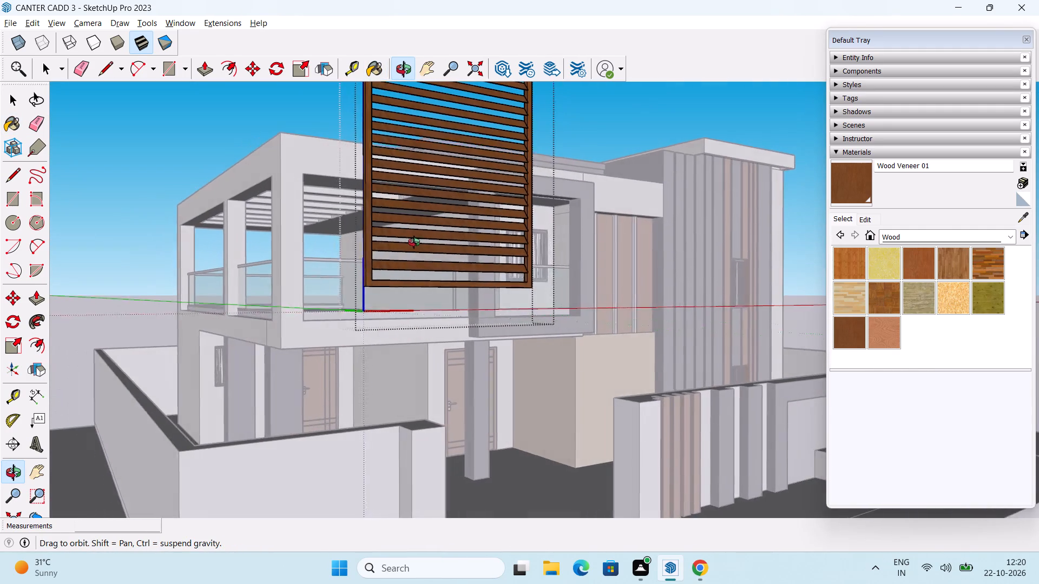
middle_drag(414, 242, 300, 373)
key(space)
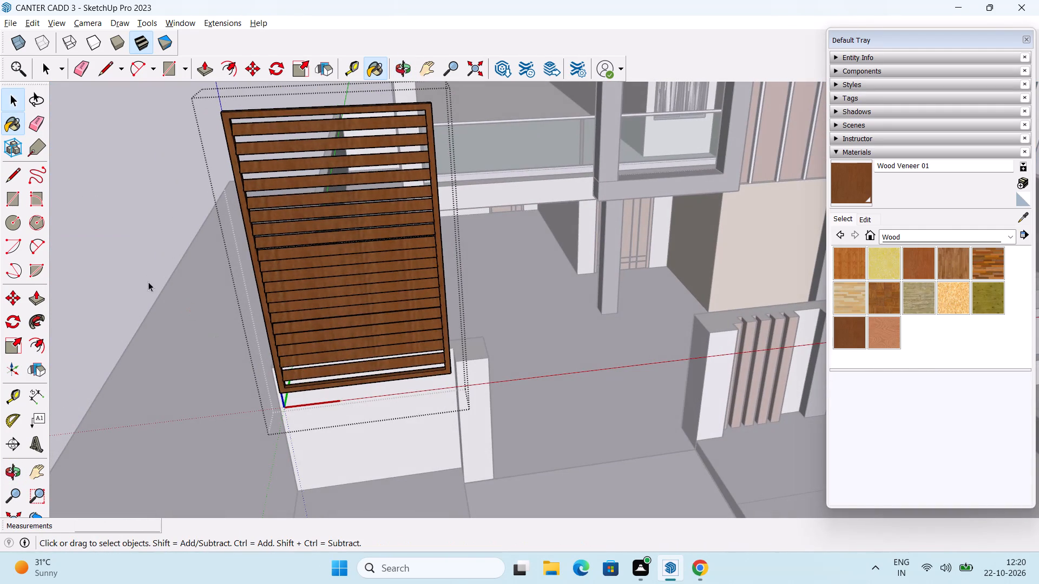
click(145, 280)
Inside the black vertical-bar gate component, delete the small detached lock plate standing apart from the gate.
scroll(278, 256, down, 8)
middle_drag(542, 332, 444, 257)
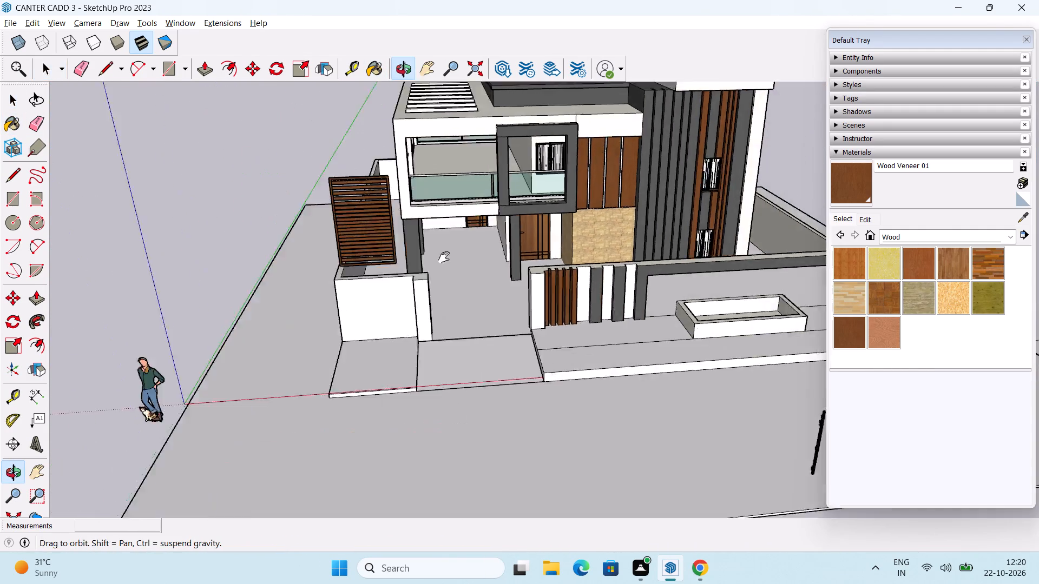
middle_drag(444, 257, 380, 210)
scroll(614, 333, up, 2)
scroll(697, 324, up, 5)
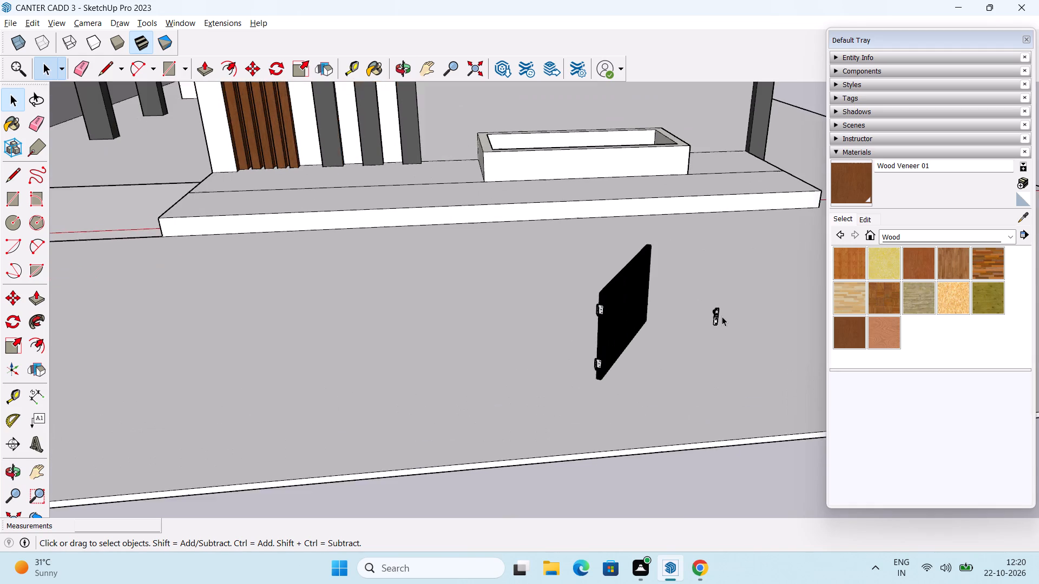
scroll(722, 316, up, 9)
drag(684, 266, 767, 326)
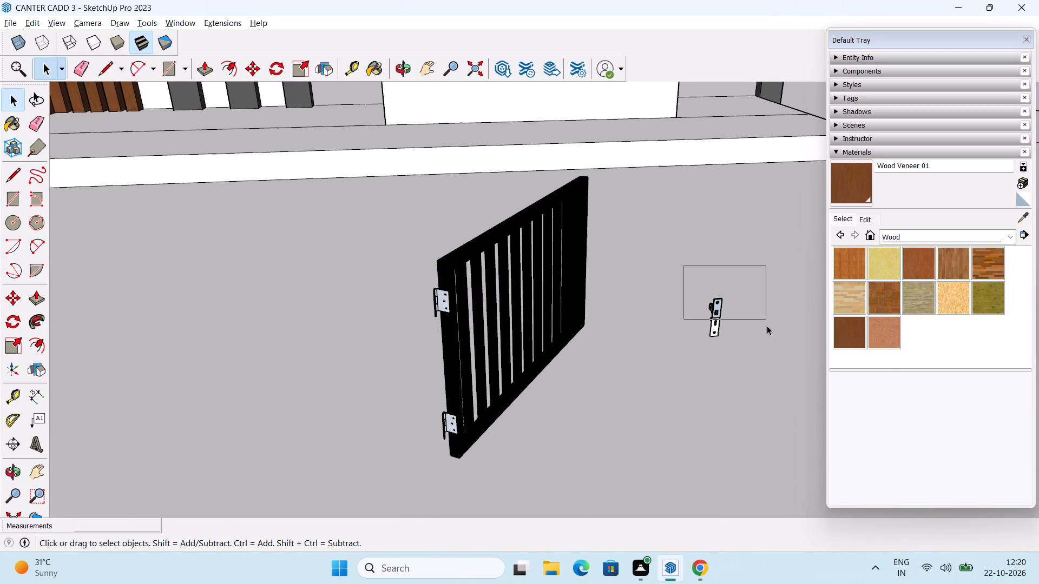
drag(767, 326, 753, 371)
triple_click(719, 309)
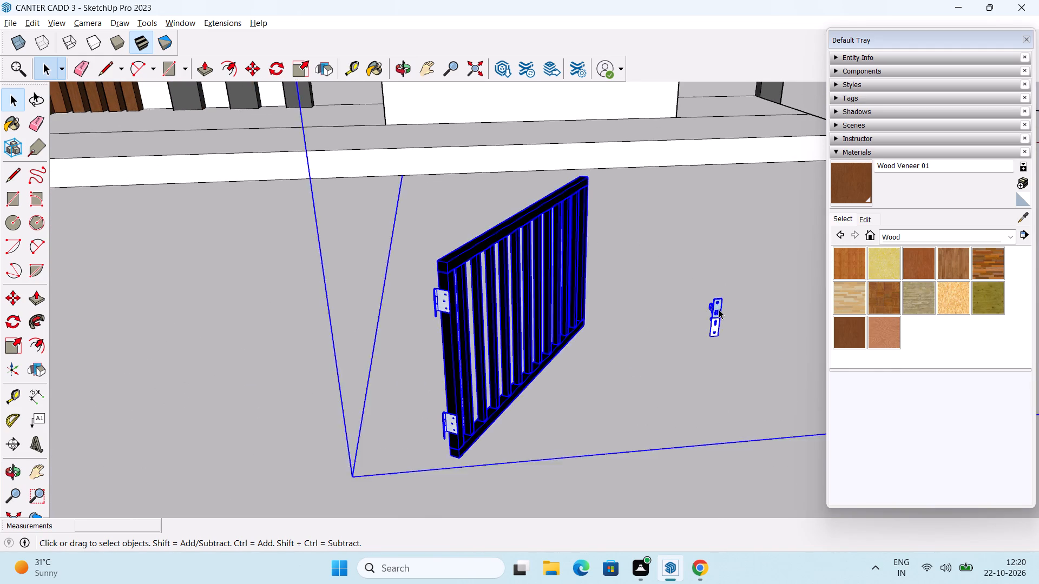
click(719, 309)
scroll(710, 310, down, 5)
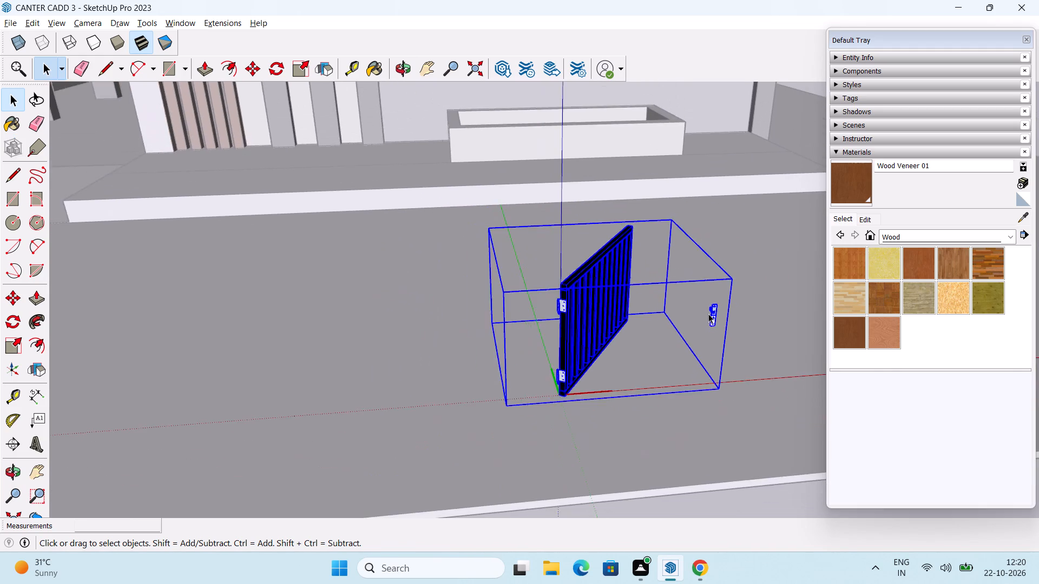
scroll(708, 314, down, 7)
middle_drag(710, 308, 584, 309)
scroll(495, 367, up, 2)
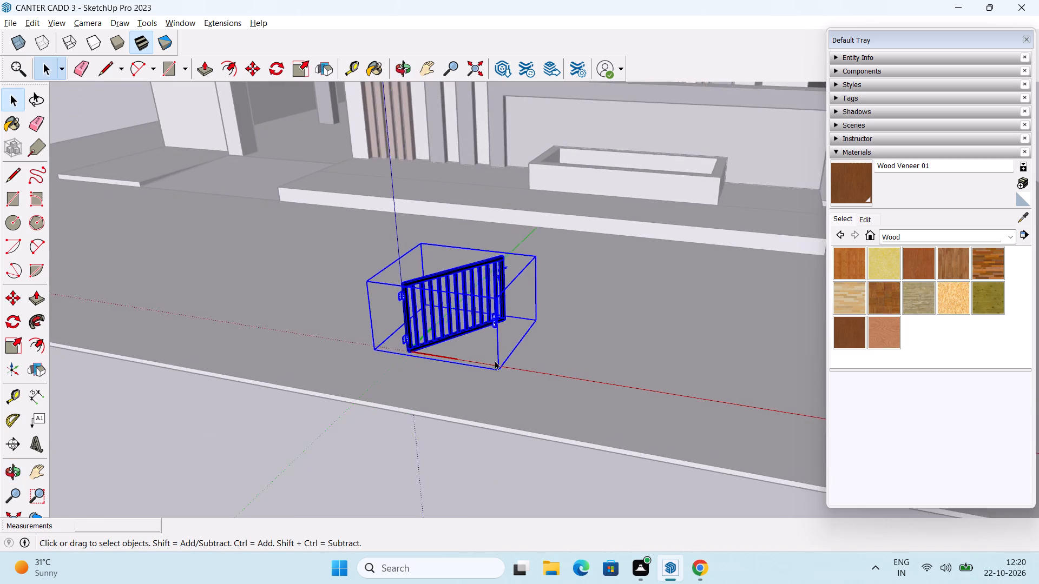
scroll(495, 361, up, 9)
middle_drag(503, 297, 620, 302)
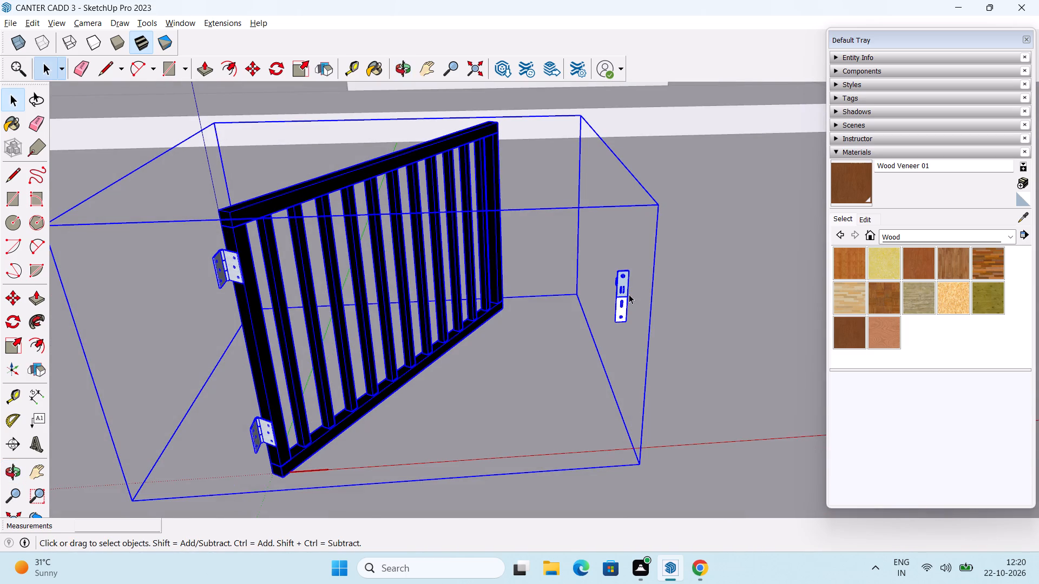
double_click(625, 284)
click(623, 284)
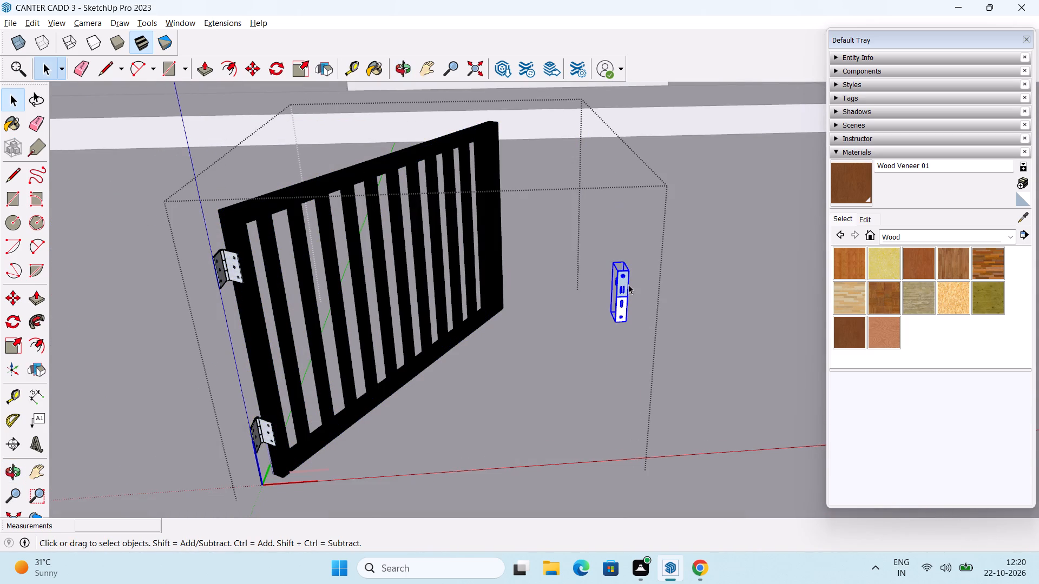
key(Delete)
Paint the handle plate on the black gate's latch side with Wood Veneer 01, and try the same on its lever.
scroll(621, 287, down, 6)
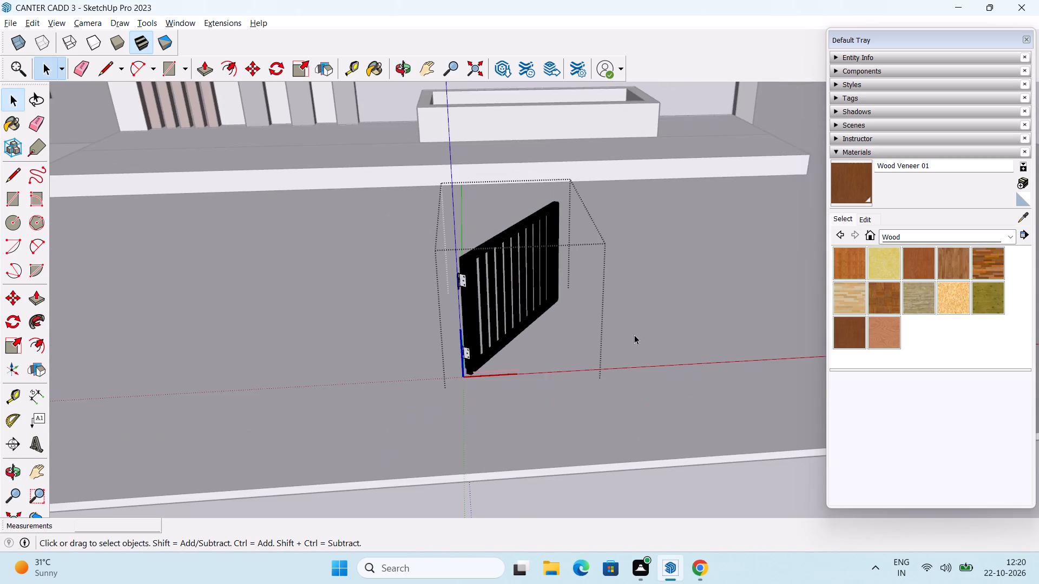
scroll(635, 334, down, 3)
middle_drag(631, 330, 616, 230)
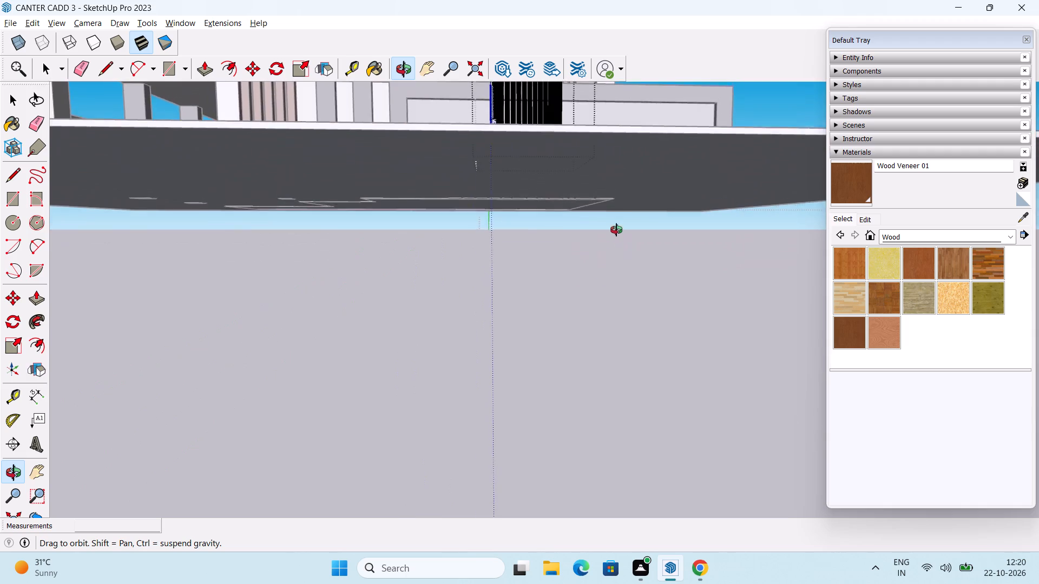
middle_drag(616, 230, 682, 293)
scroll(677, 293, down, 3)
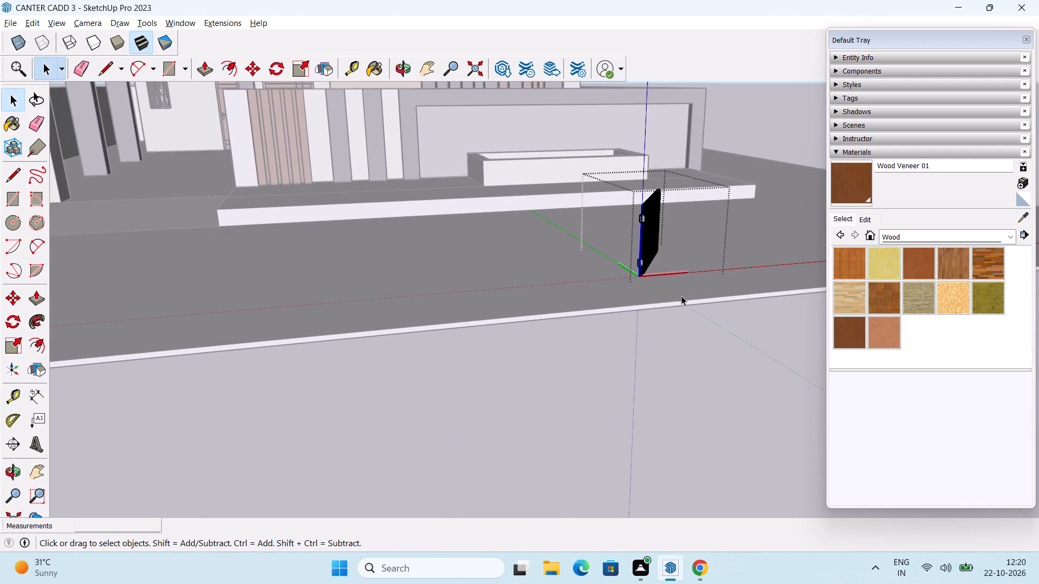
middle_drag(686, 294, 550, 318)
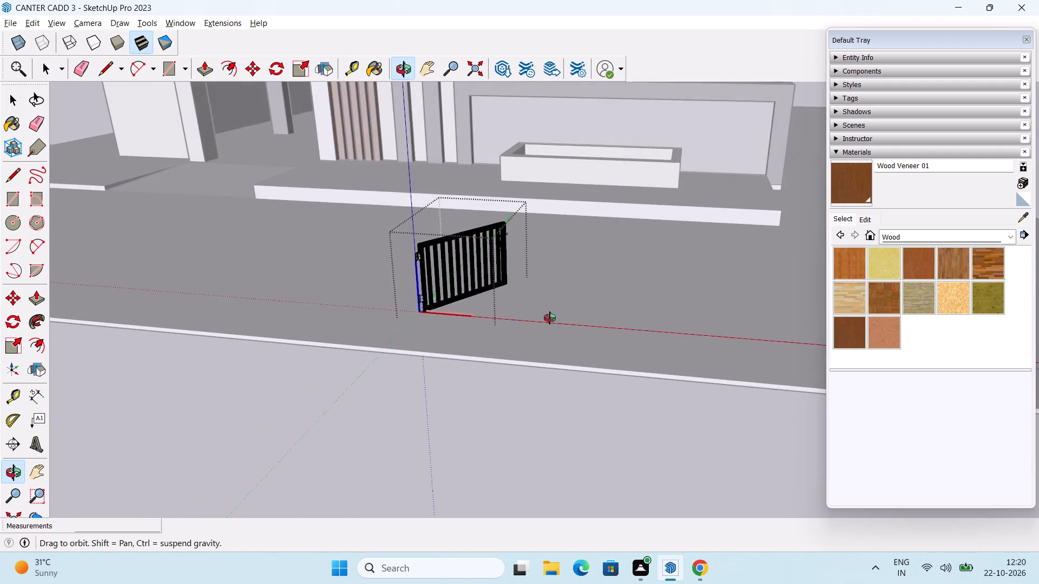
middle_drag(550, 318, 928, 377)
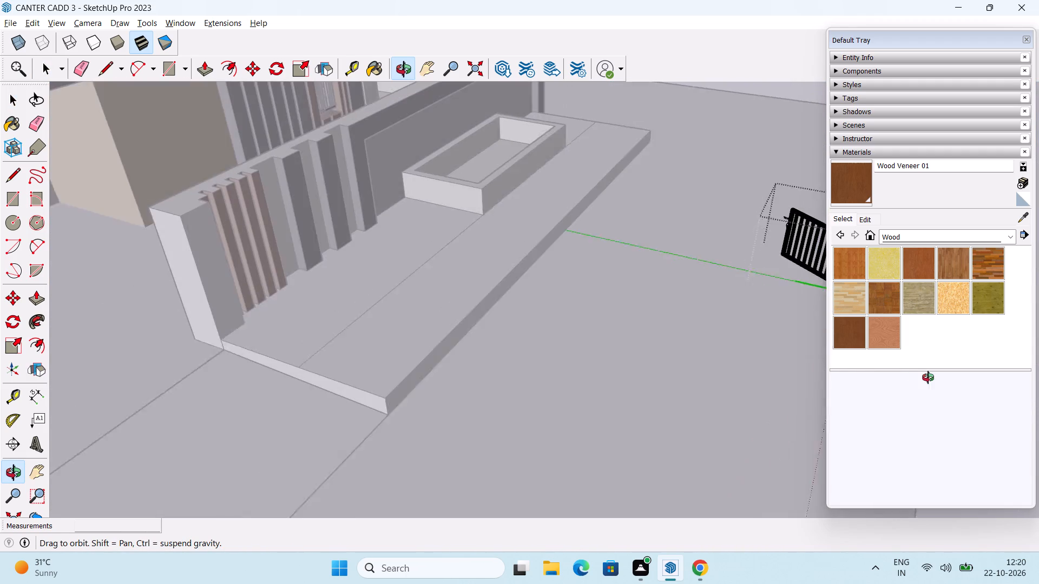
middle_drag(928, 377, 910, 376)
scroll(771, 287, up, 4)
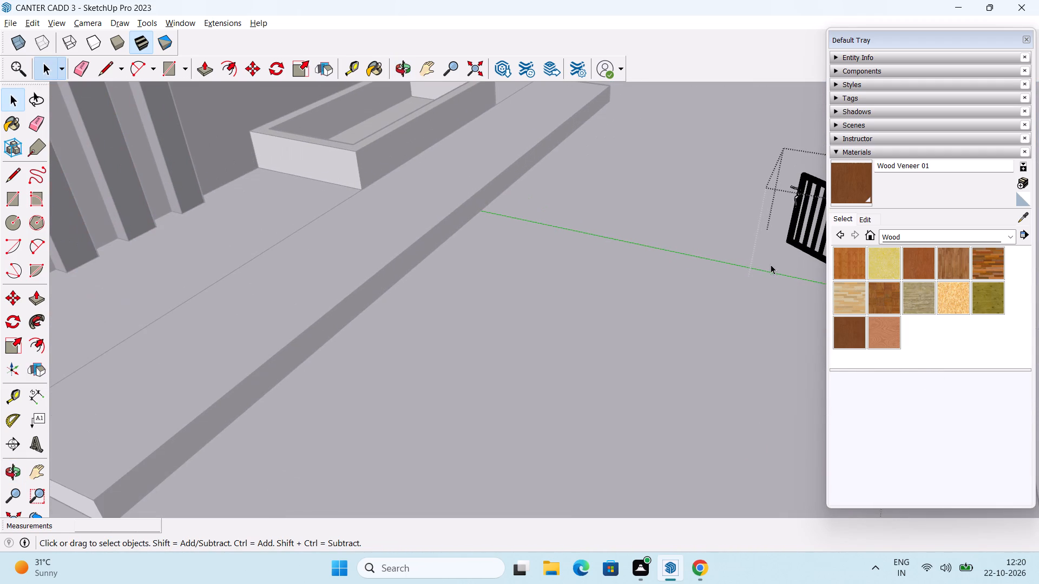
shift+middle_drag(771, 265, 584, 283)
scroll(660, 280, down, 10)
click(861, 186)
scroll(590, 261, up, 3)
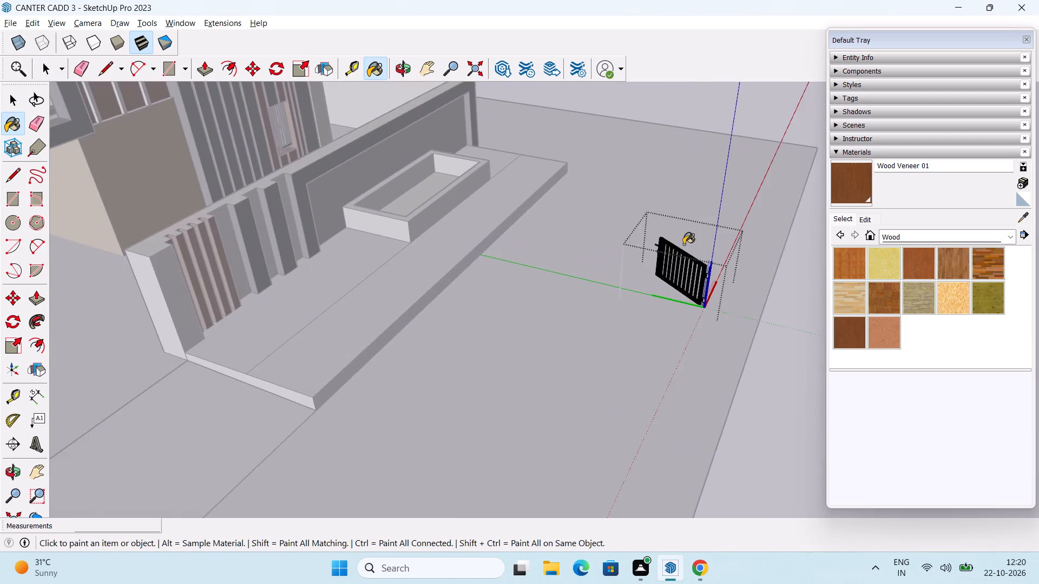
scroll(685, 244, up, 14)
scroll(628, 231, up, 2)
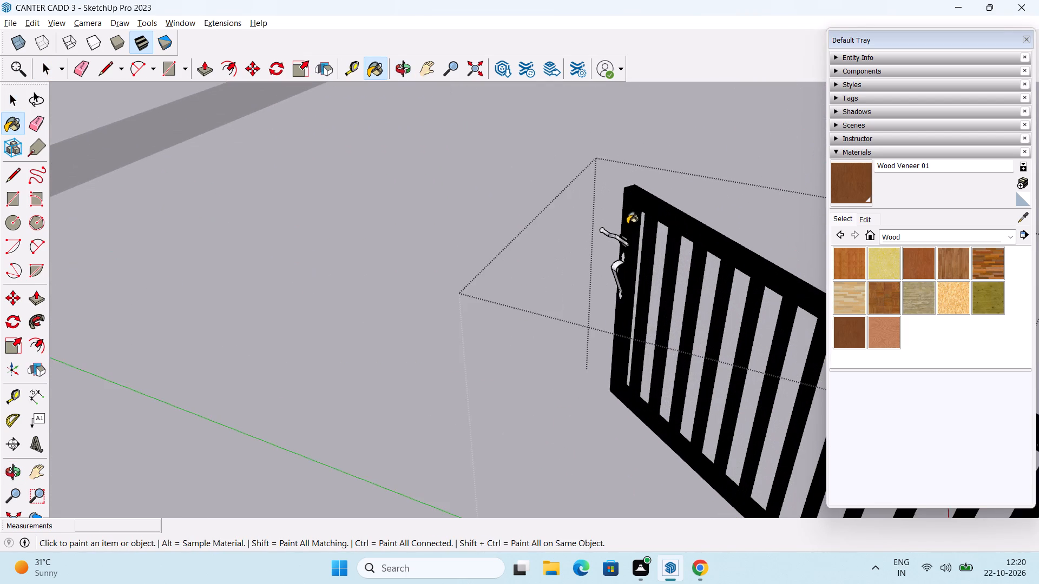
scroll(627, 224, up, 3)
click(631, 209)
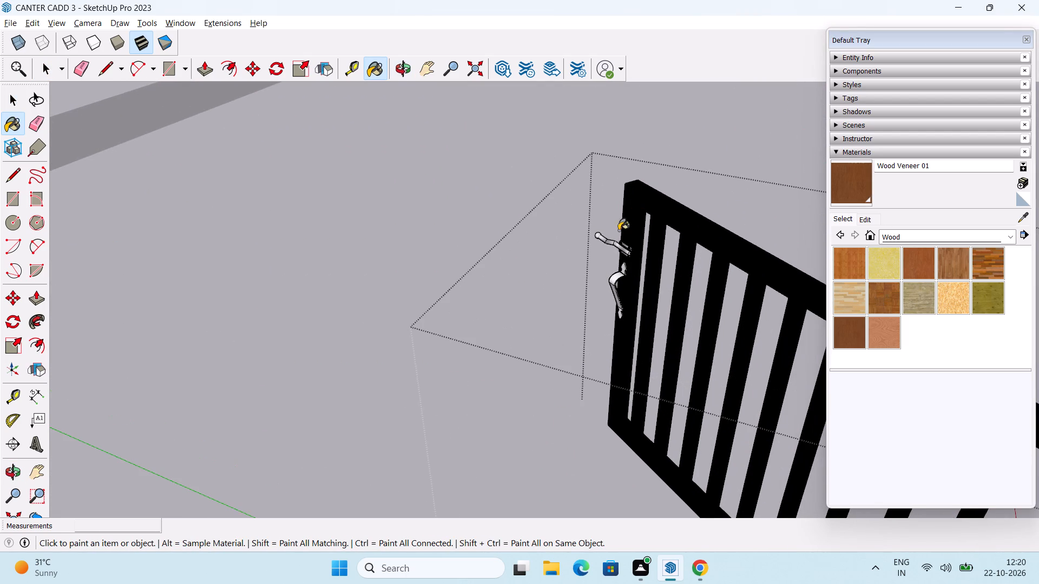
click(639, 221)
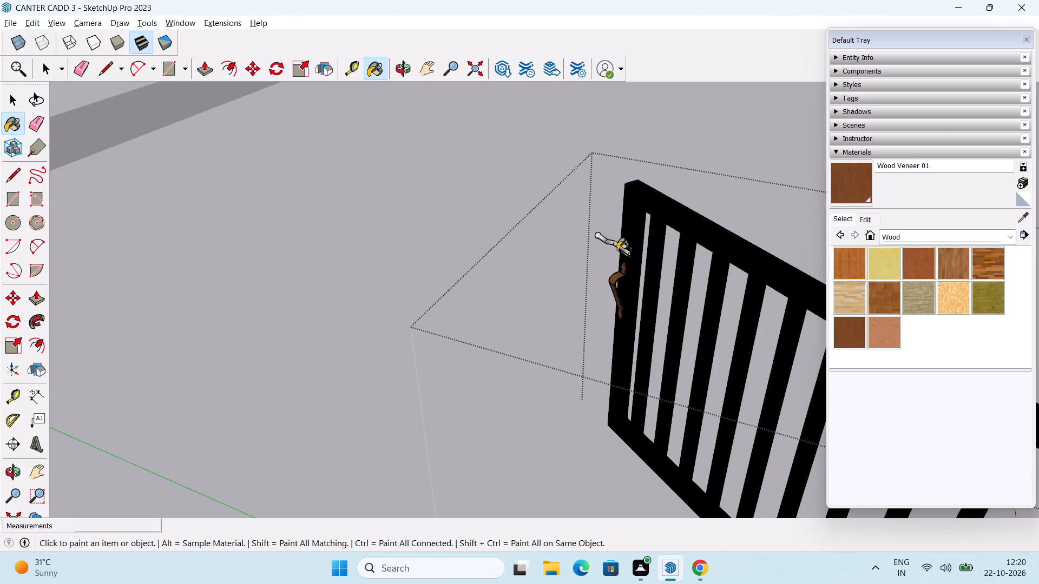
click(617, 250)
click(617, 245)
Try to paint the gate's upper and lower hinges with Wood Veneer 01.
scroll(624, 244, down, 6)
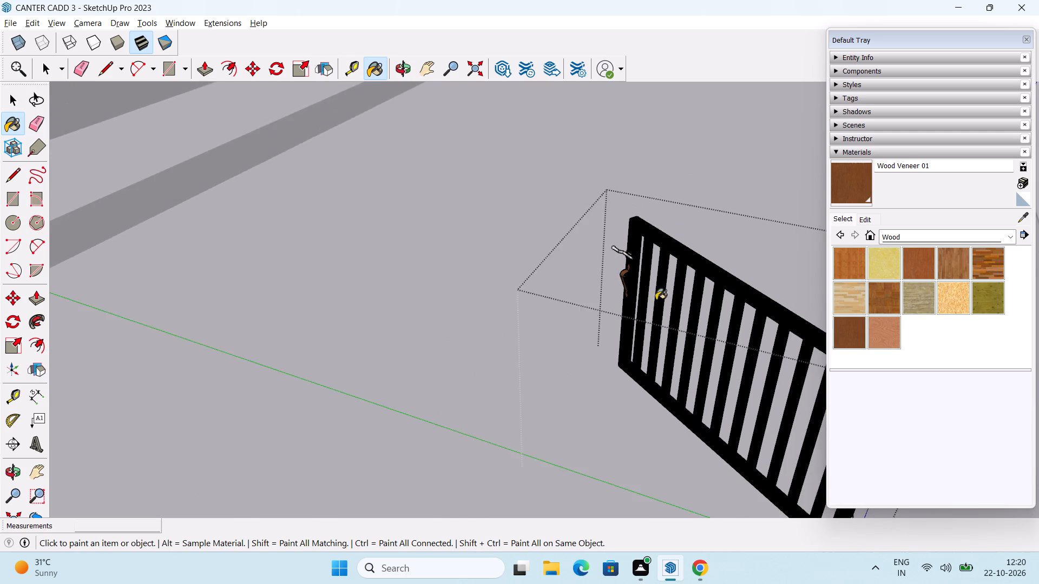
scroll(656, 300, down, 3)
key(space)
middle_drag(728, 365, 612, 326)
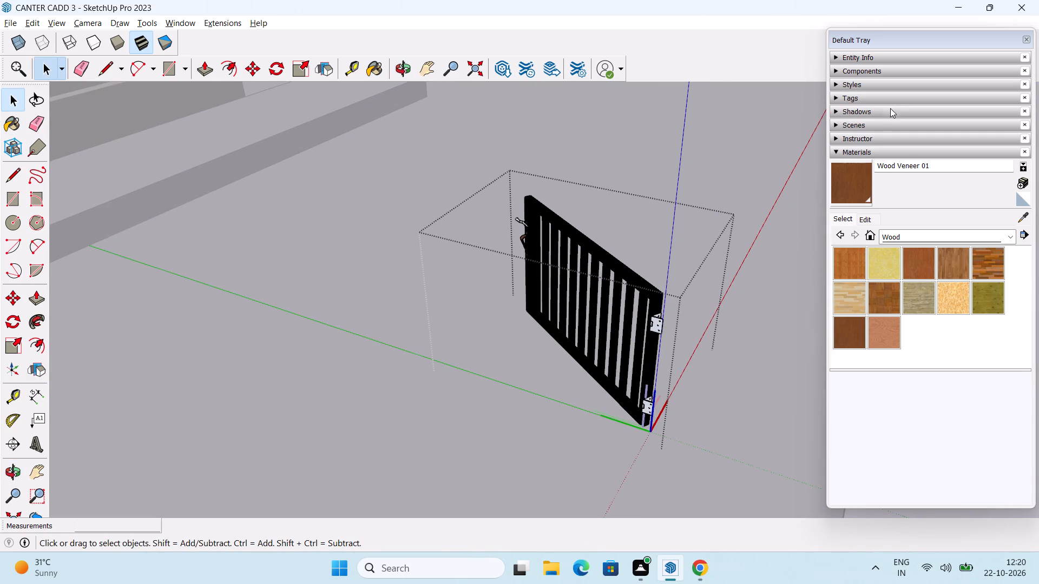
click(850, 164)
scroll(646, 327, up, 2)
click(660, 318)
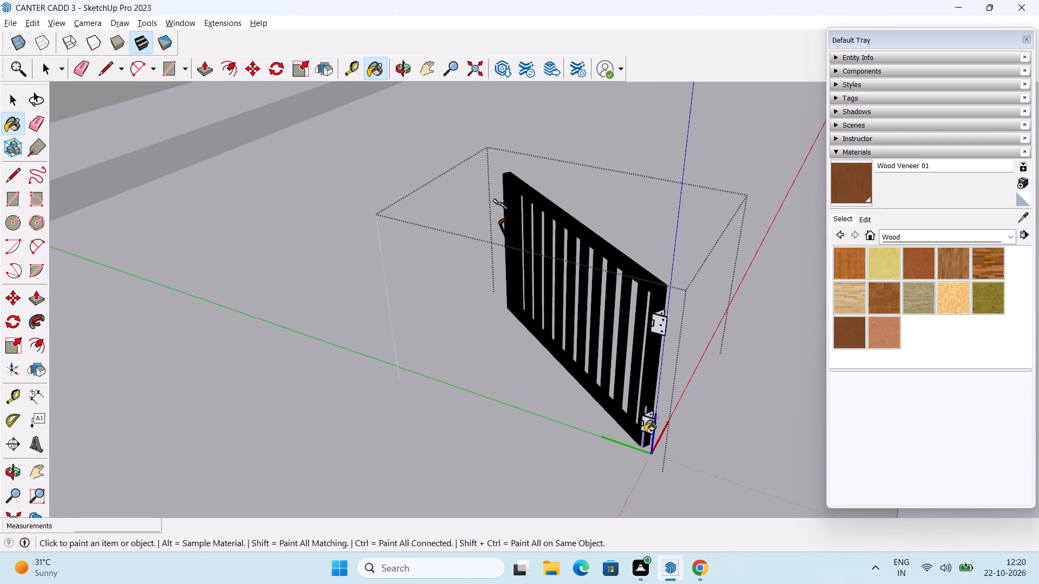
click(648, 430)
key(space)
Open the gate leaf and paint its top rail, hinge-side post, nearest vertical bar and bottom rail with Wood Veneer 01.
triple_click(643, 274)
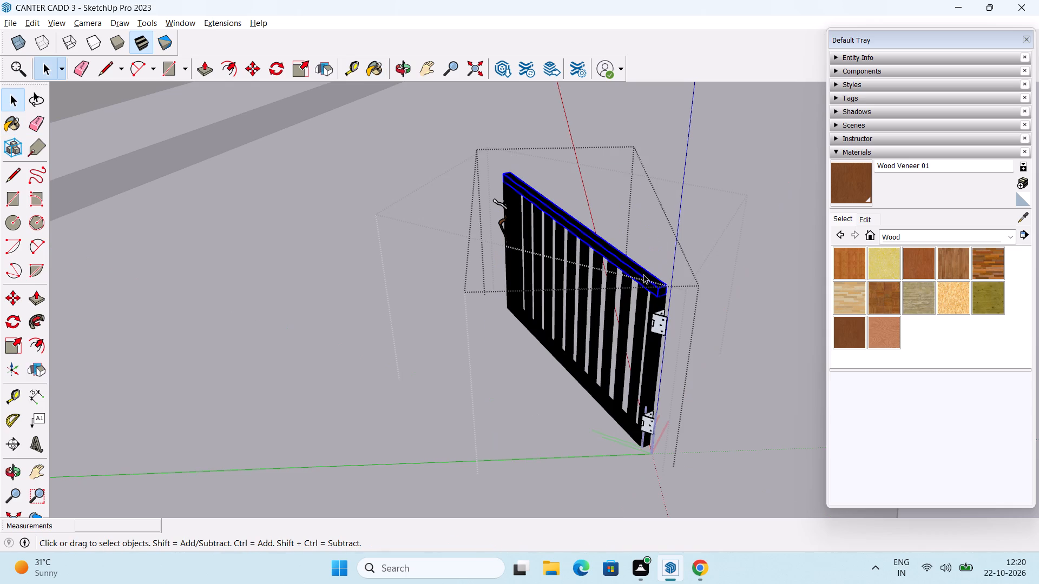
click(849, 184)
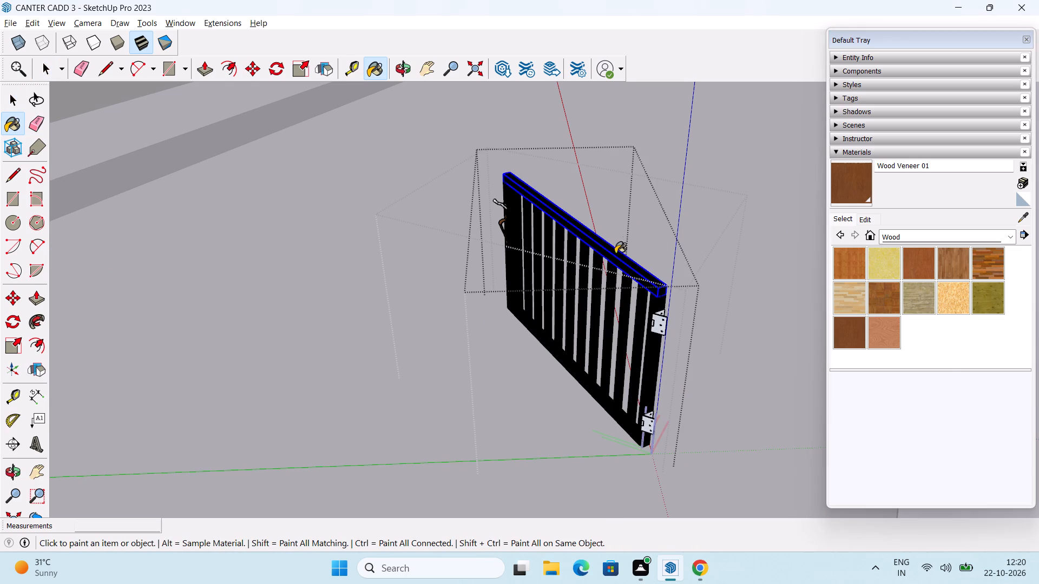
click(611, 260)
scroll(615, 260, up, 6)
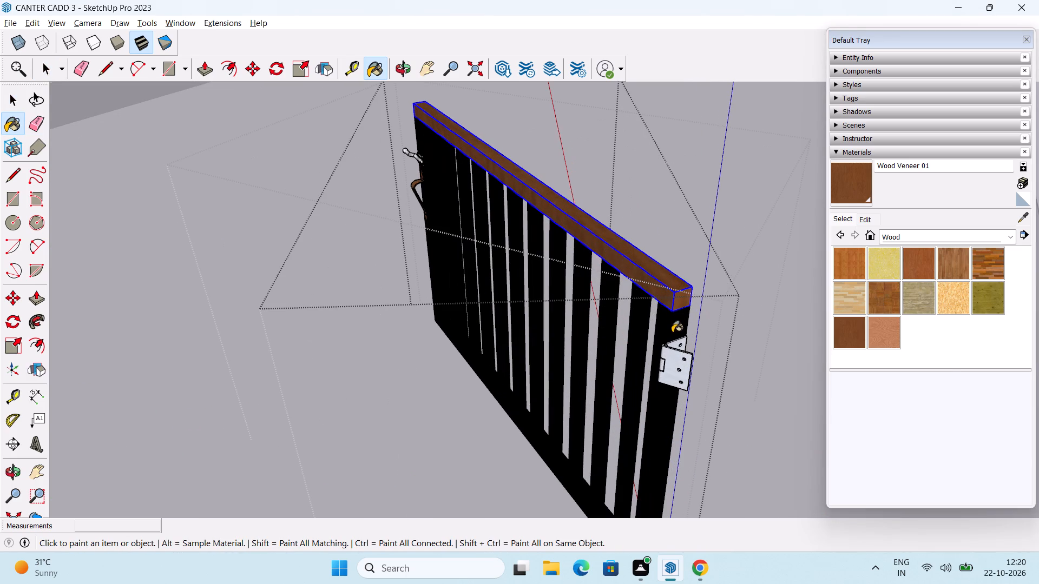
click(672, 333)
scroll(675, 348, down, 2)
shift+middle_drag(667, 387, 712, 331)
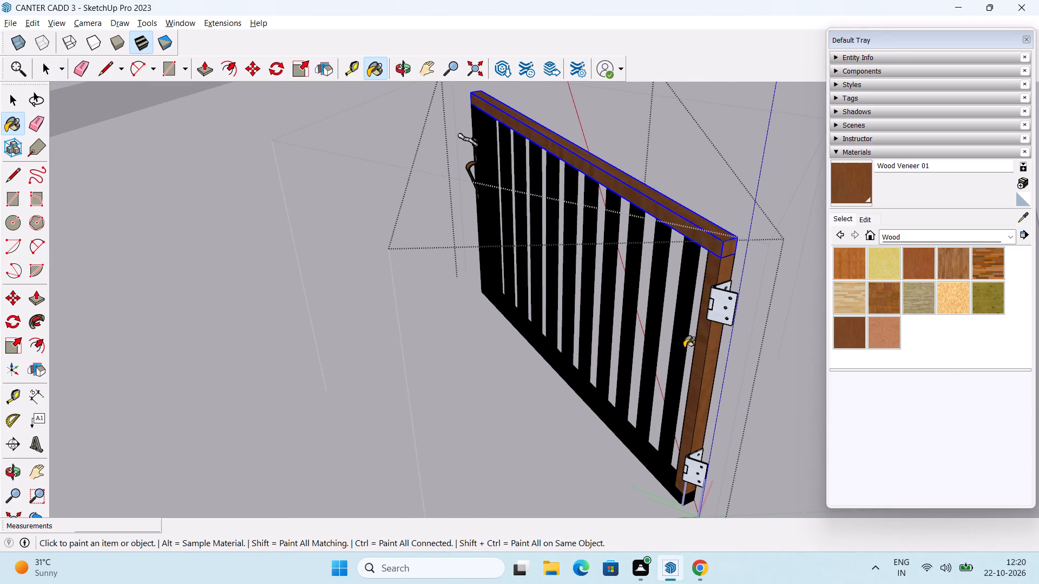
click(684, 348)
click(650, 457)
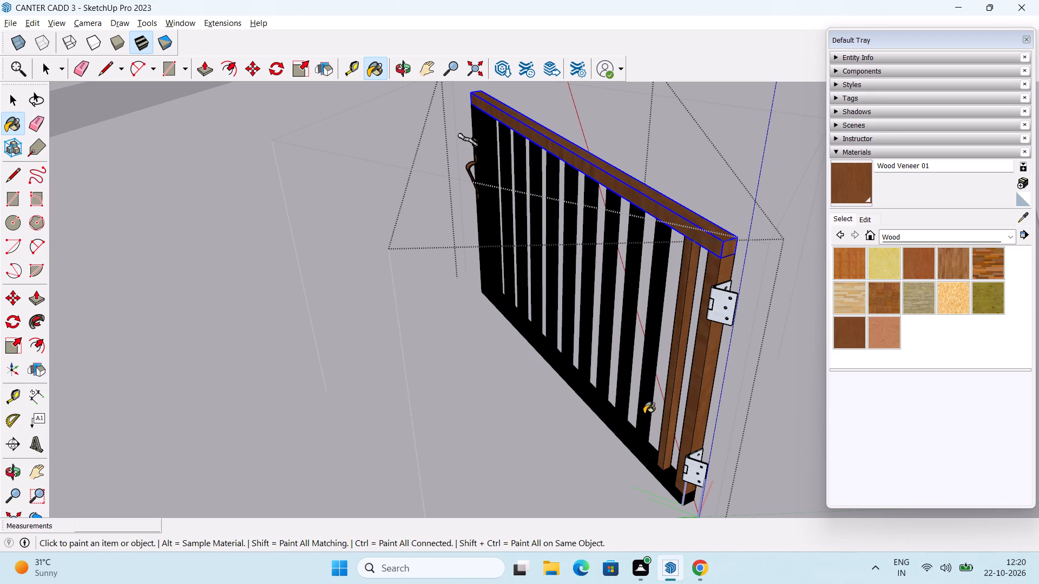
Paint the remaining black vertical bars and the latch-side post of the gate with Wood Veneer 01.
click(643, 410)
click(622, 390)
click(606, 364)
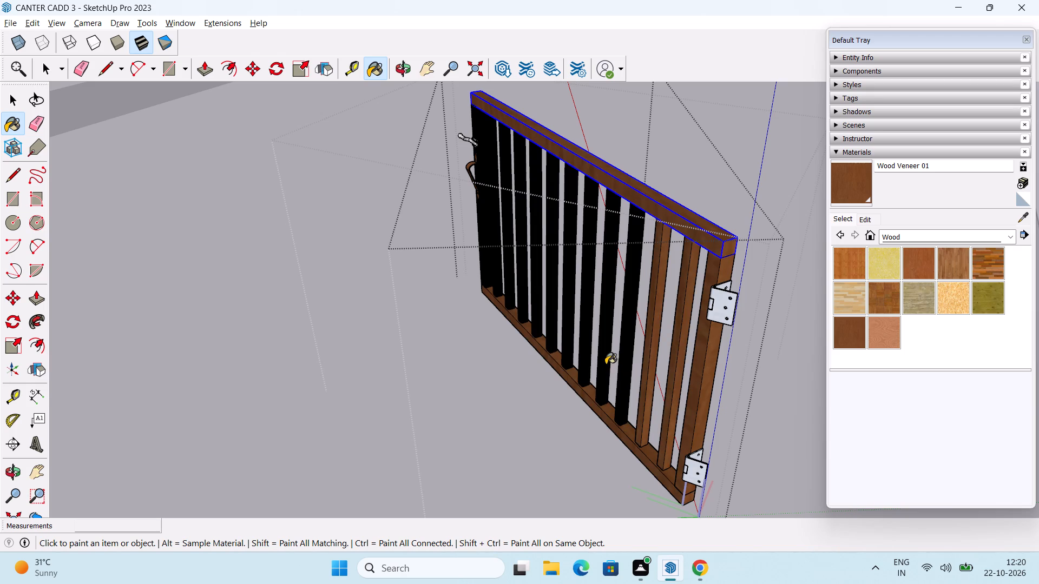
click(586, 333)
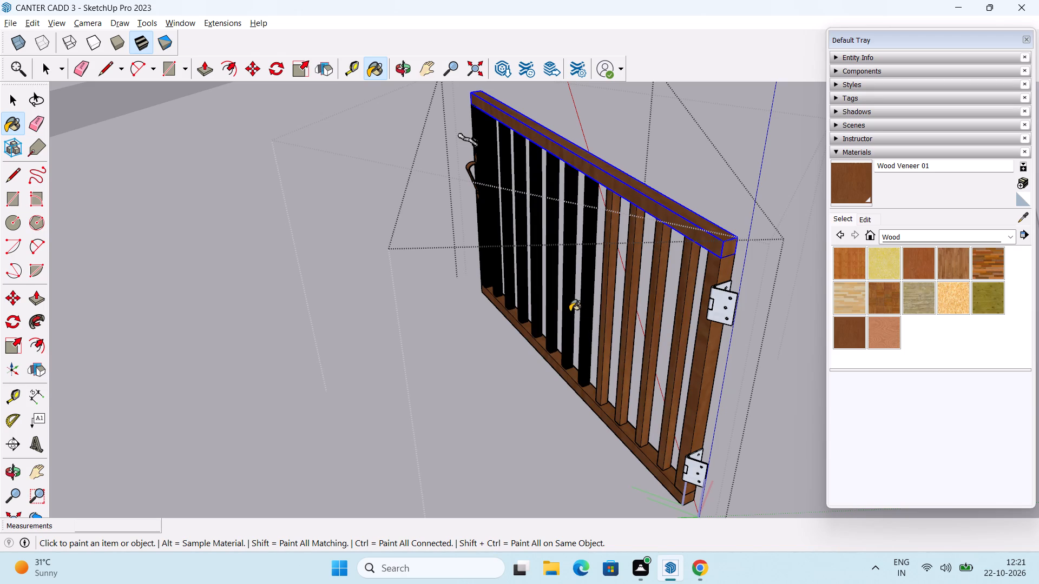
click(570, 311)
click(550, 306)
click(533, 298)
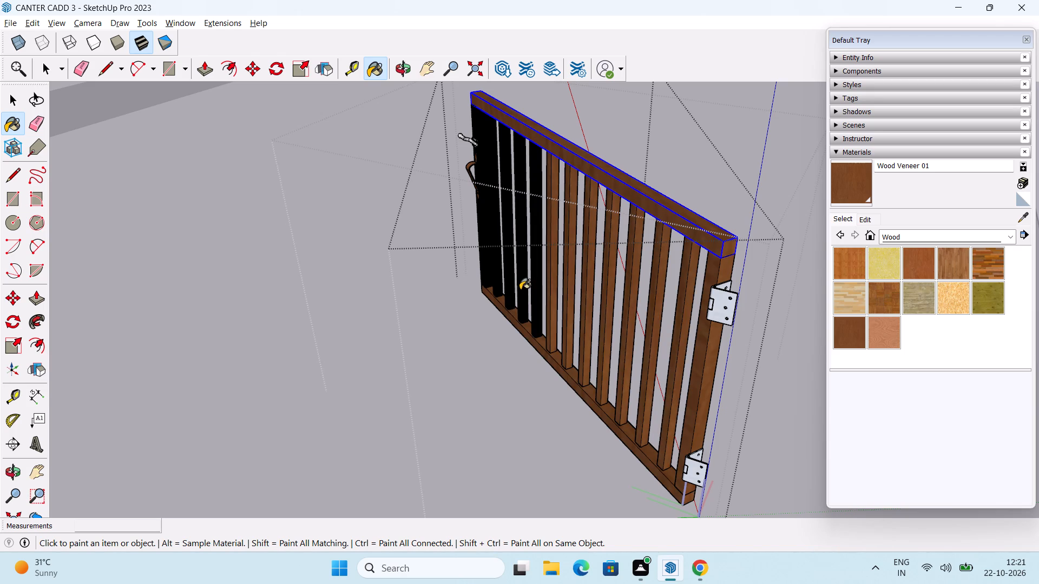
click(520, 290)
click(510, 282)
click(495, 277)
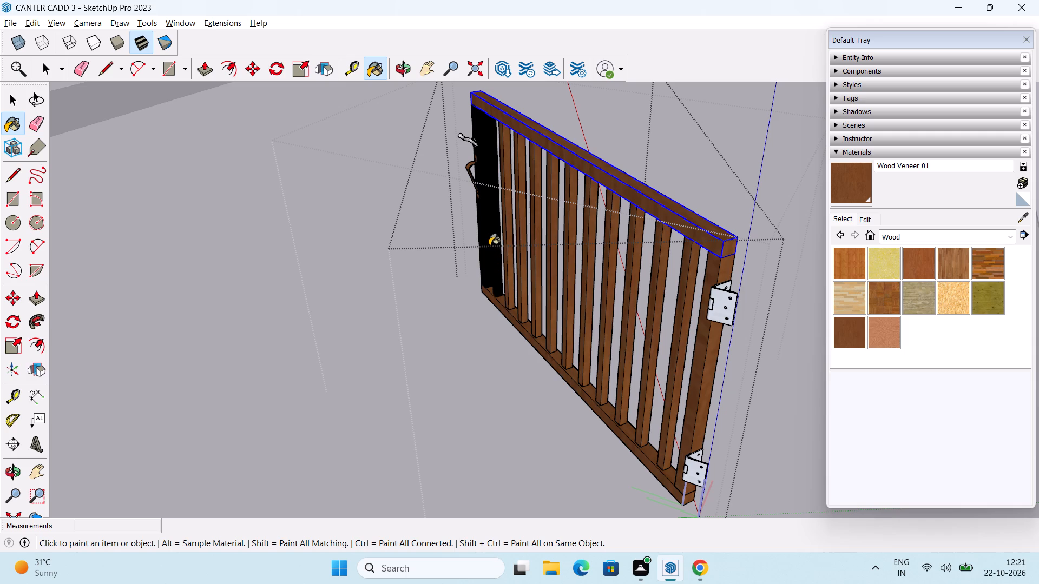
click(489, 245)
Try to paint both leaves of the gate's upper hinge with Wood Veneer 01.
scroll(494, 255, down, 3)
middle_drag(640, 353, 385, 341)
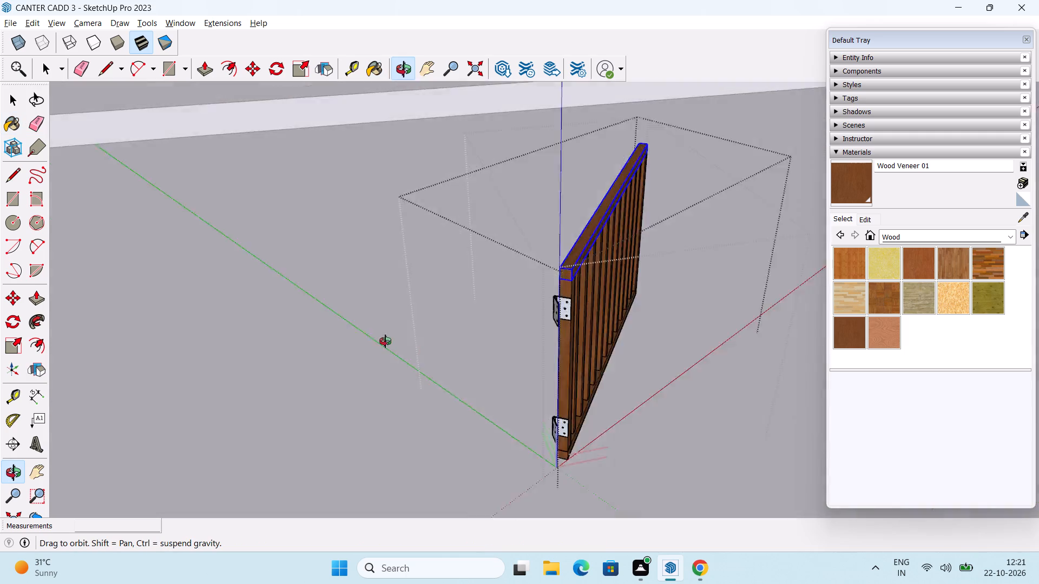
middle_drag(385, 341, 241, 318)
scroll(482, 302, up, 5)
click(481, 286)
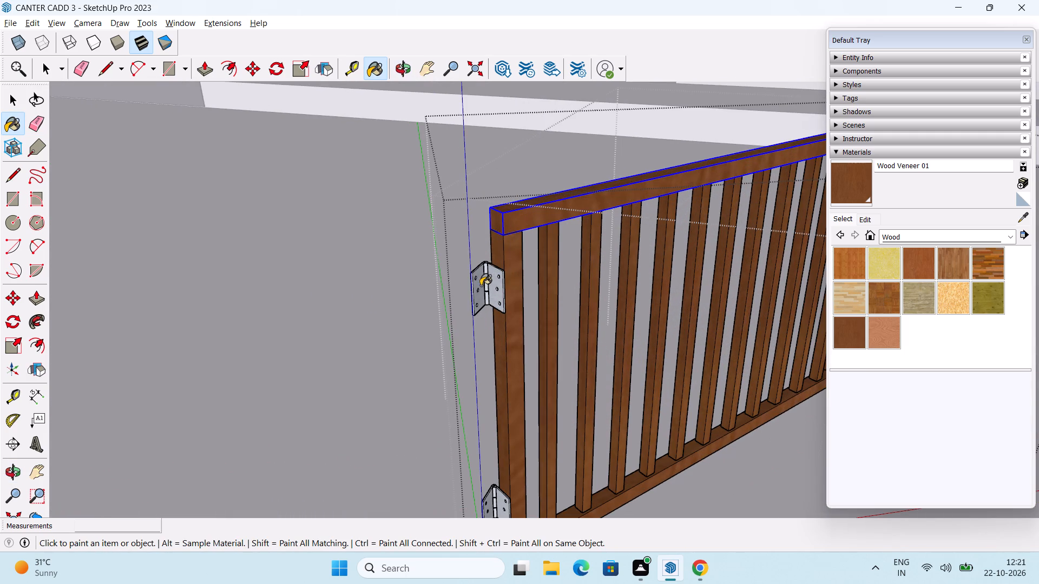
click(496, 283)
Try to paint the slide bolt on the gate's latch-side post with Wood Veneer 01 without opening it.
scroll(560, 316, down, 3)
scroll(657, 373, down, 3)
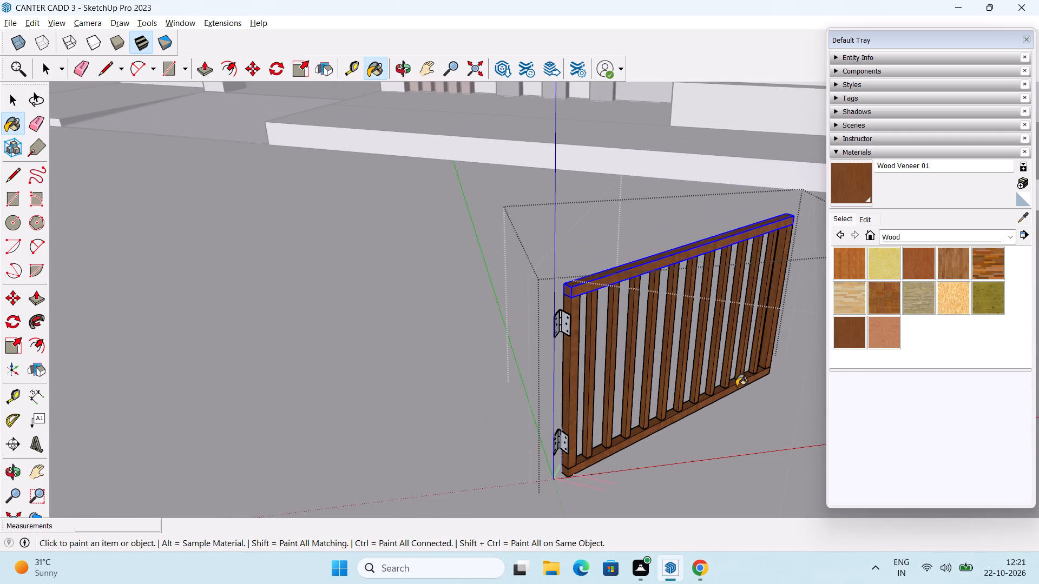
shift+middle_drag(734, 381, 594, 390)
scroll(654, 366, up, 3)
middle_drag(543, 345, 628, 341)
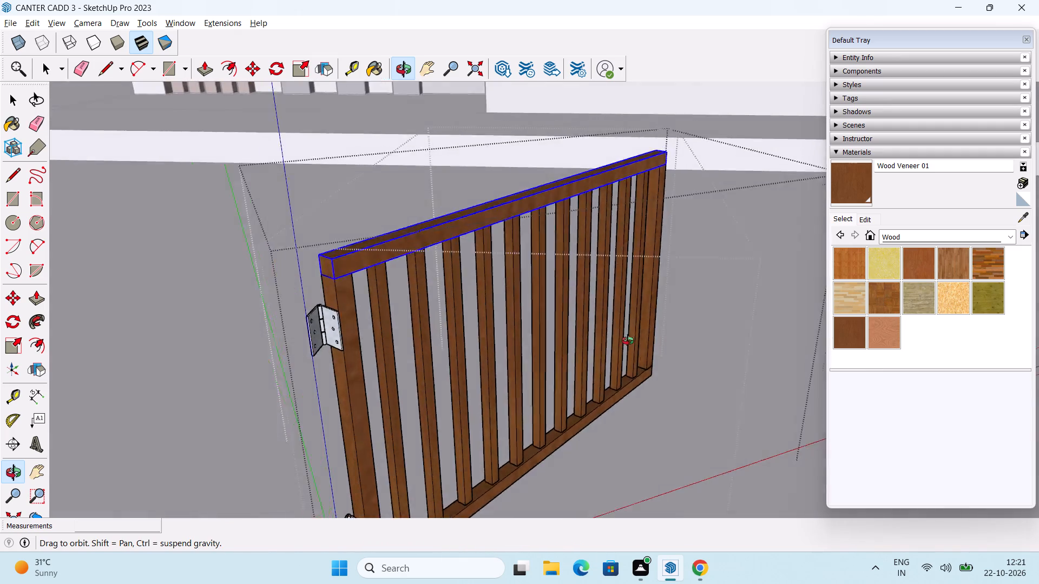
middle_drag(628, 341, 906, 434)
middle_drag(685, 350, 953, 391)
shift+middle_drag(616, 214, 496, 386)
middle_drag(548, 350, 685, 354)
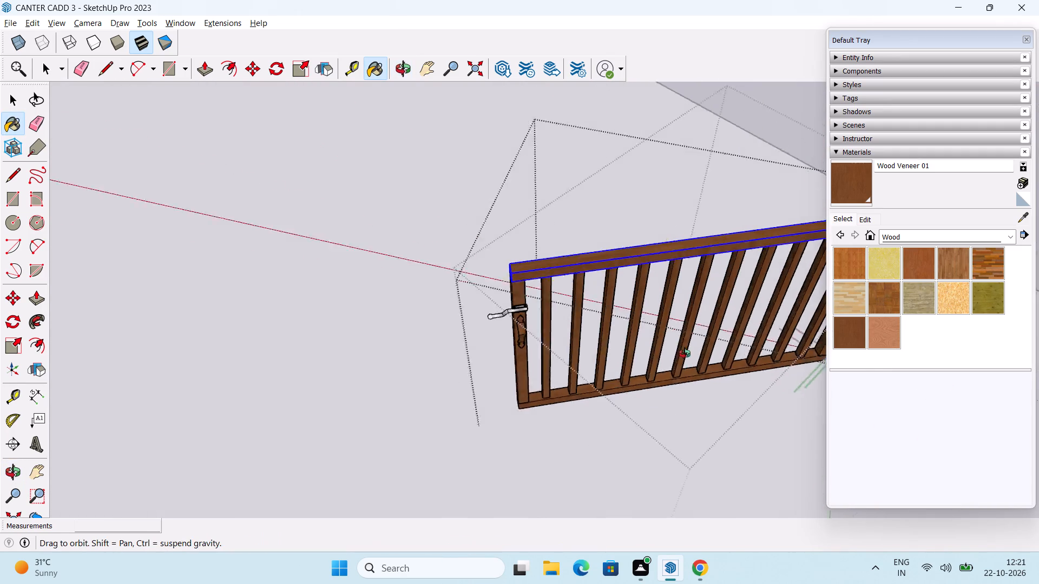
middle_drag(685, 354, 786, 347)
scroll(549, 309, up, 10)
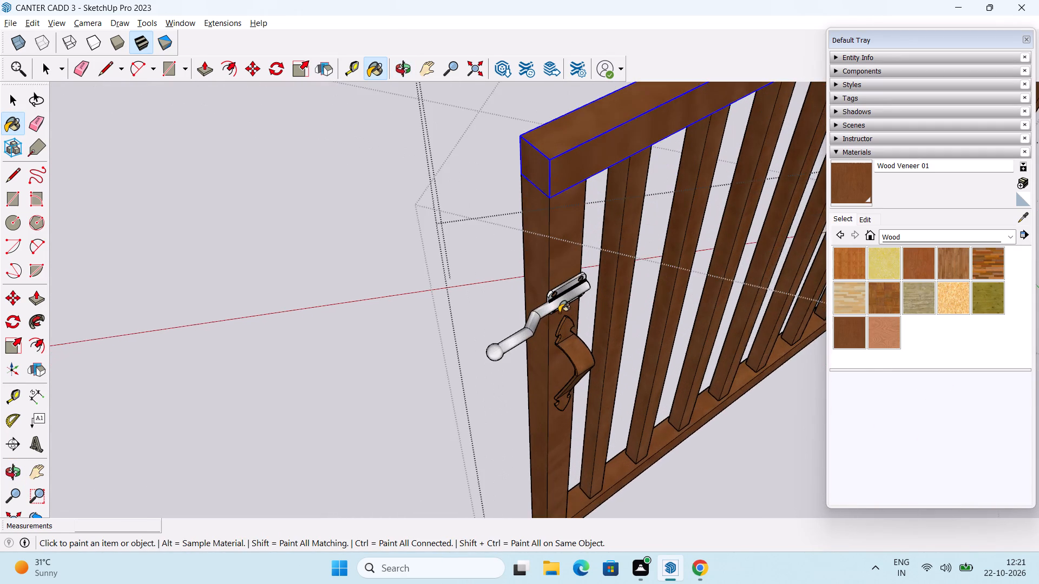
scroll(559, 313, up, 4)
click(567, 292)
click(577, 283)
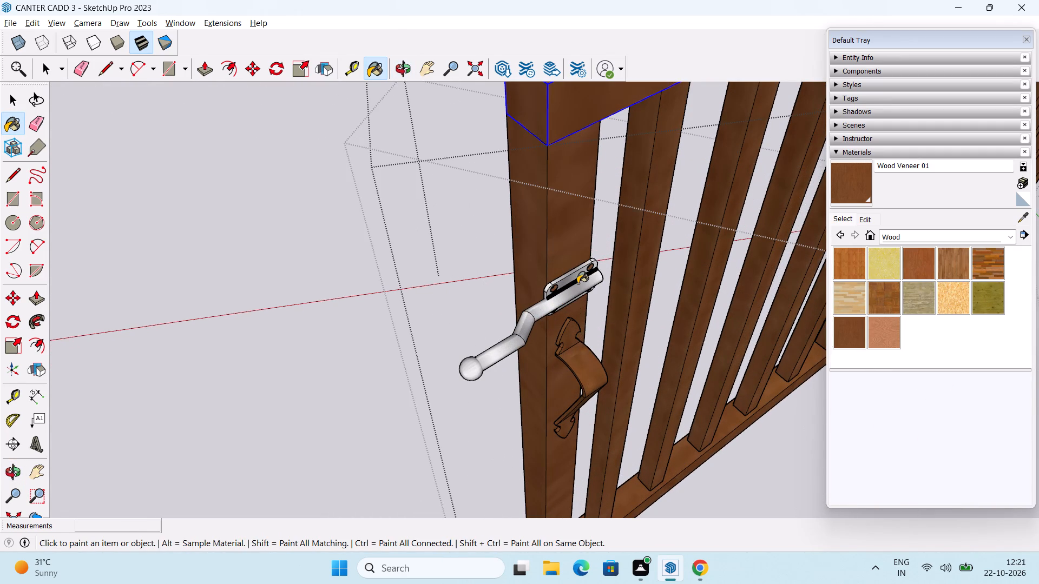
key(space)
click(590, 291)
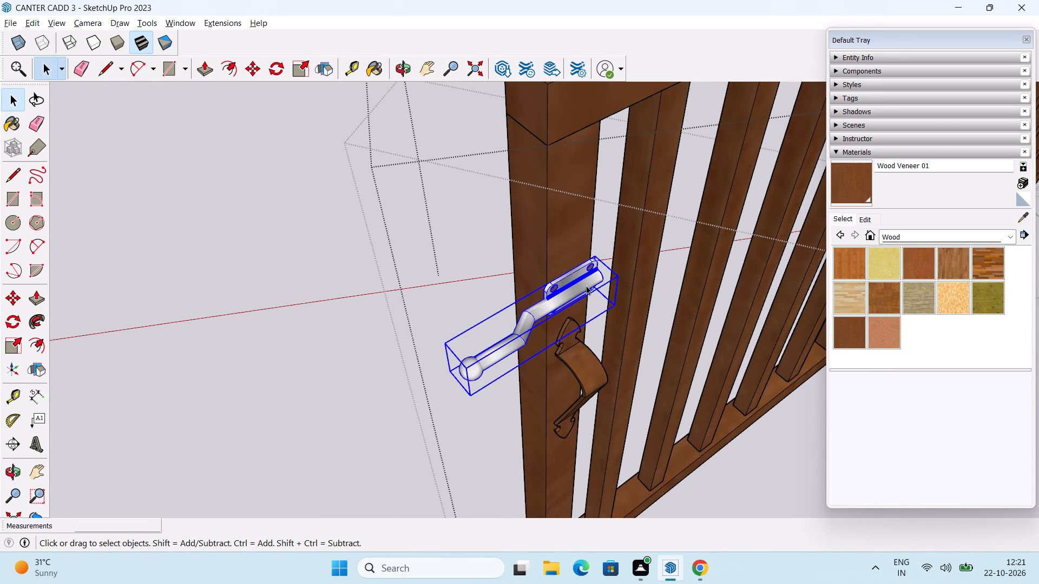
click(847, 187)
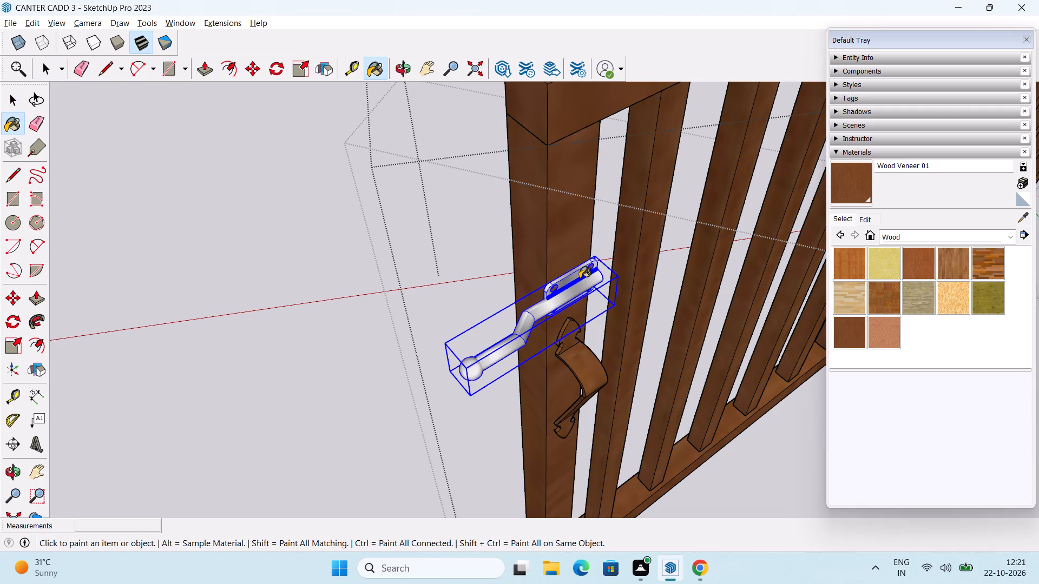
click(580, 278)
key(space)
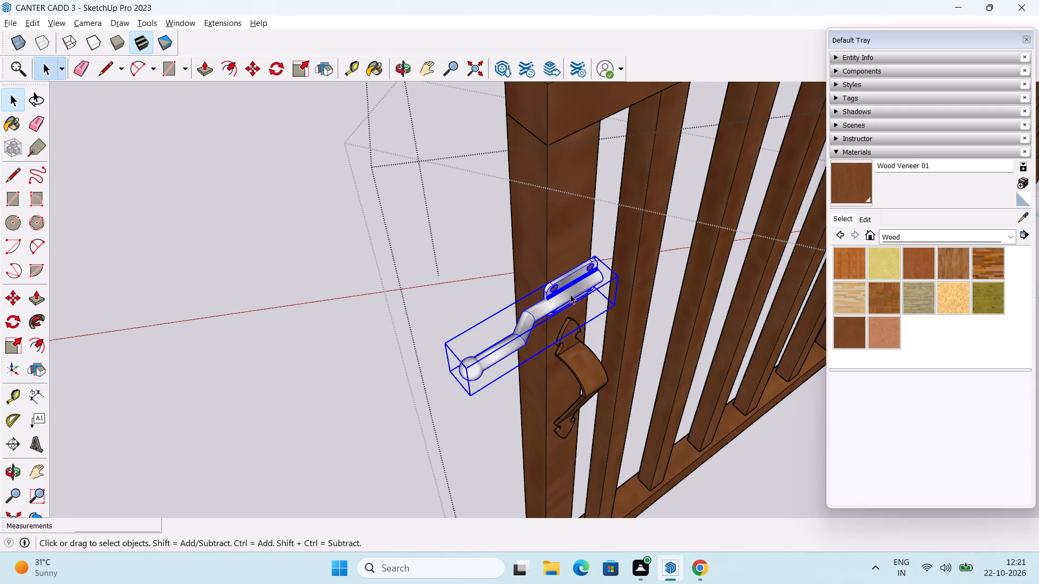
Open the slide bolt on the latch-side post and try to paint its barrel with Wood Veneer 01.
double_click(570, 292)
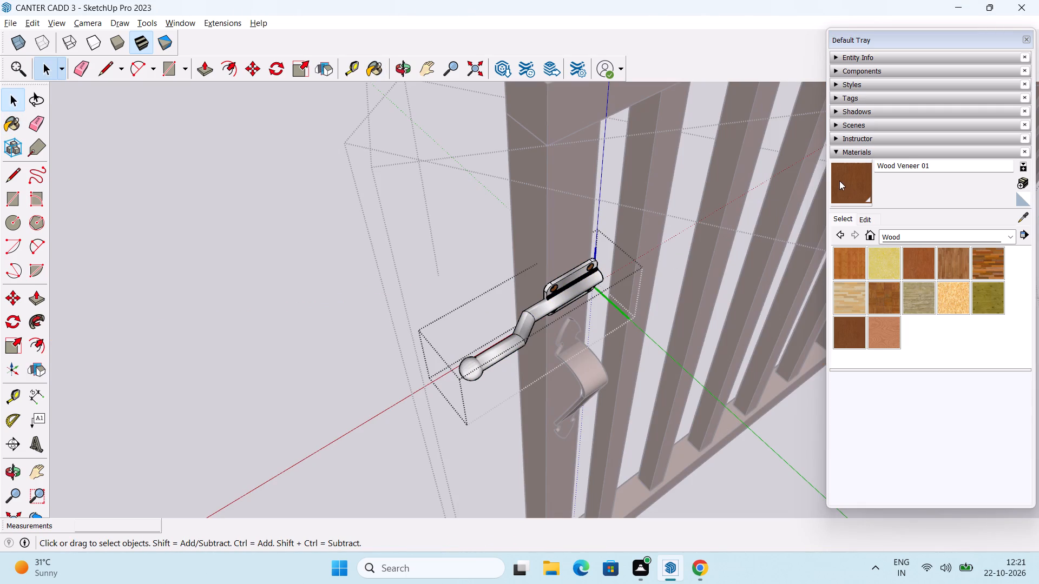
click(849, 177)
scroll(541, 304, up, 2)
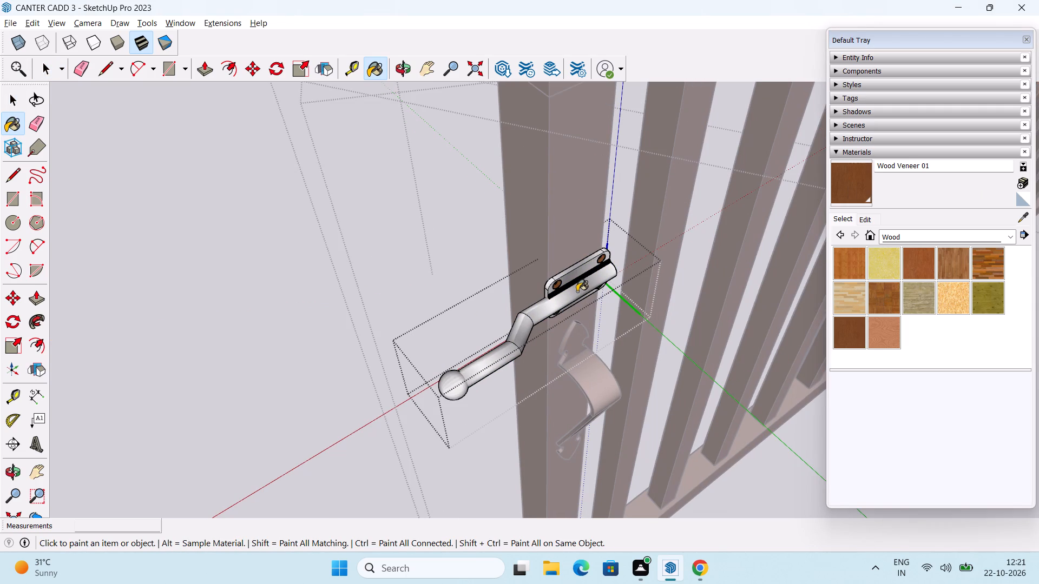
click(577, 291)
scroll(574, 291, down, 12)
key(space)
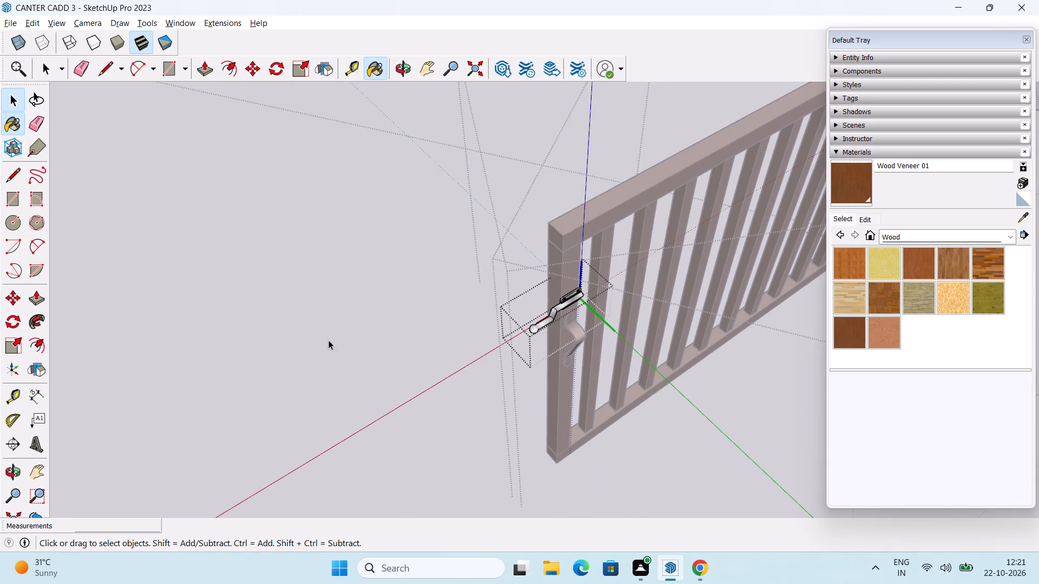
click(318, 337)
Open the gate's upper hinge and paint its leaves and middle knuckle with Wood Veneer 01.
scroll(518, 294, down, 8)
middle_drag(738, 306, 466, 383)
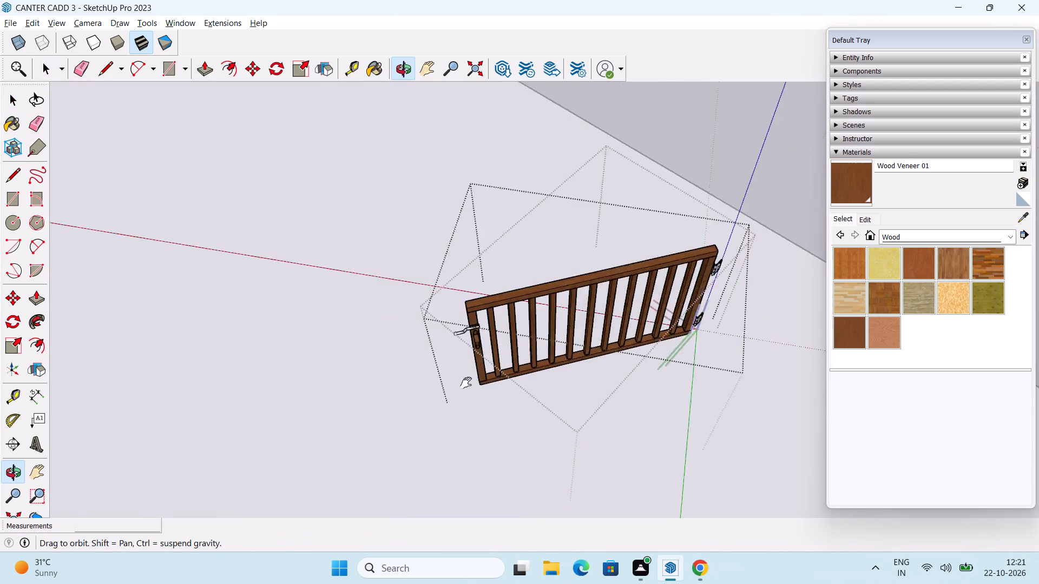
middle_drag(466, 383, 449, 389)
scroll(545, 367, up, 6)
click(560, 288)
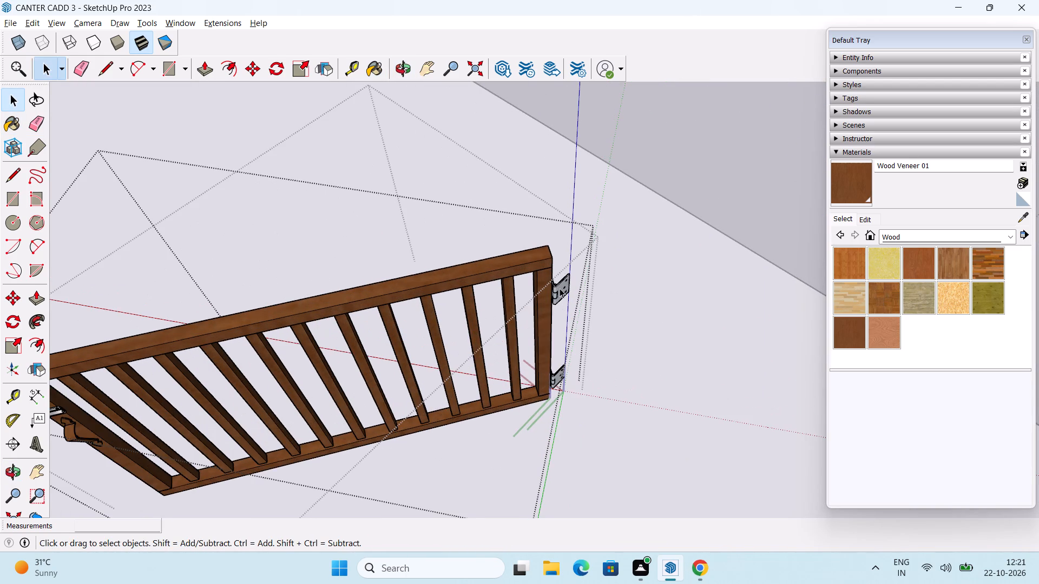
click(863, 181)
scroll(436, 355, up, 2)
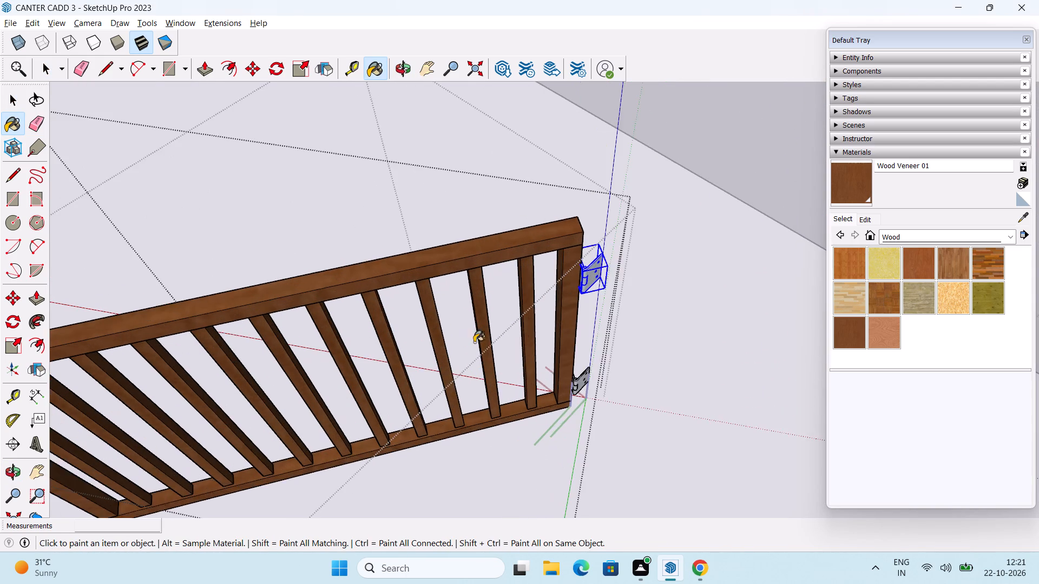
scroll(474, 342, up, 4)
click(586, 204)
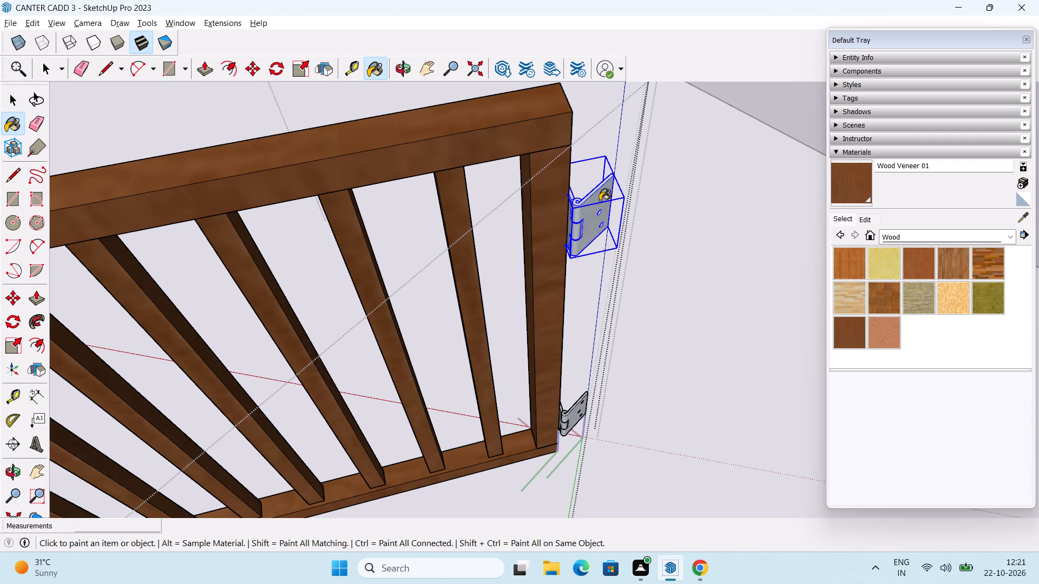
key(space)
triple_click(588, 205)
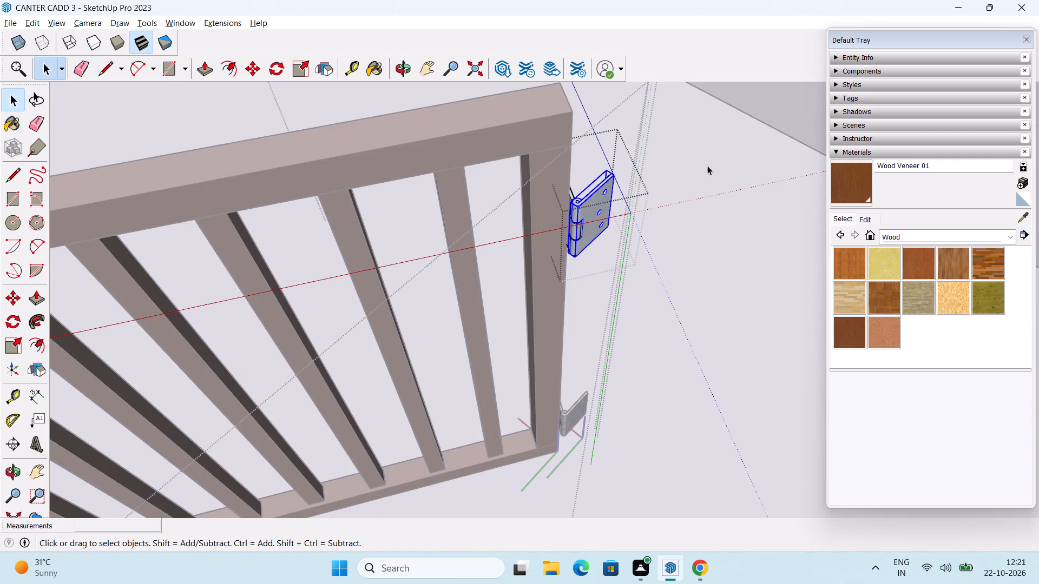
click(855, 183)
click(596, 209)
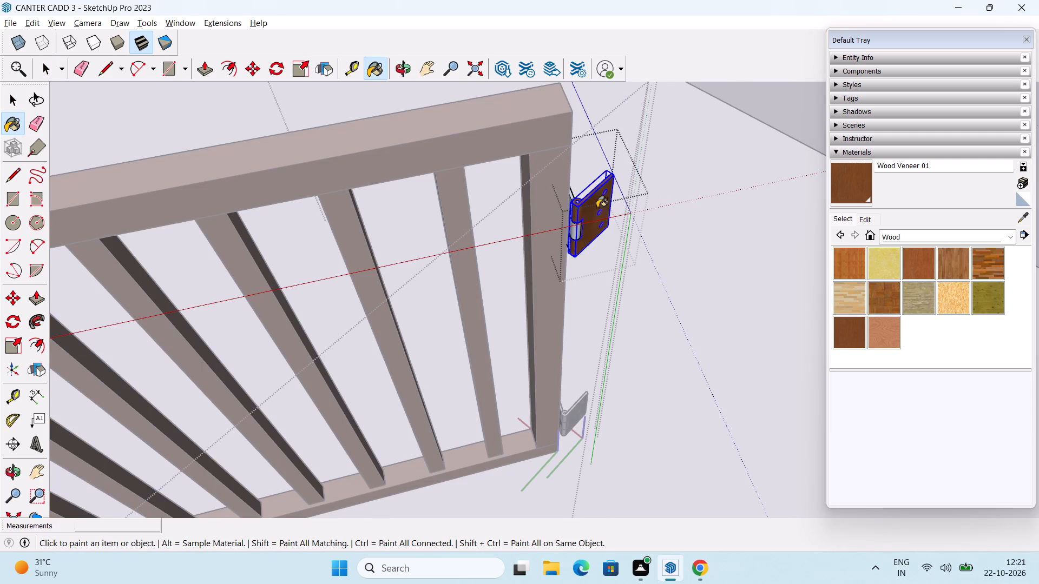
scroll(567, 227, up, 8)
click(586, 231)
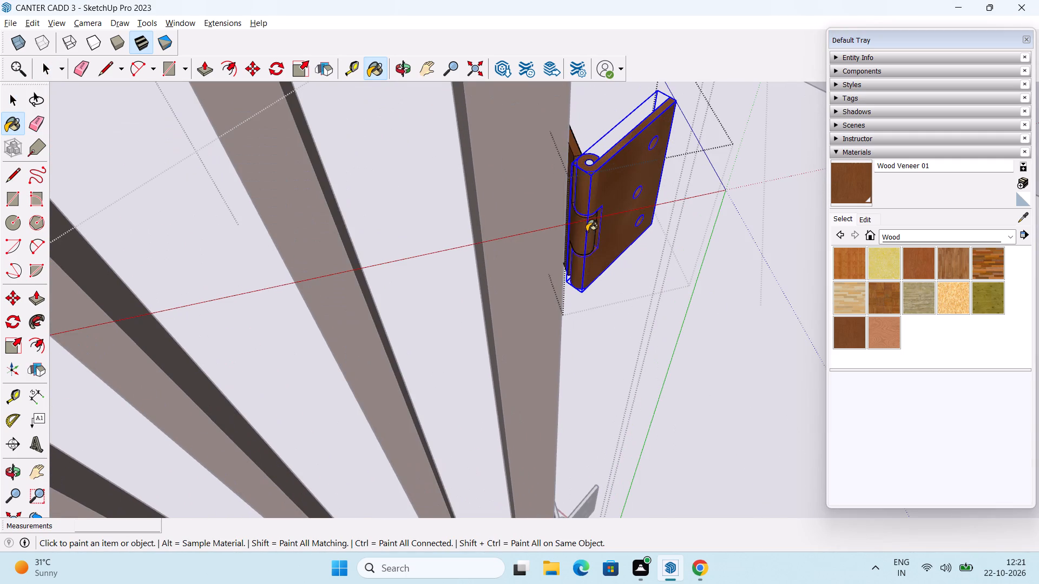
Open the gate's lower hinge and paint its two leaves and knuckles with Wood Veneer 01.
scroll(587, 231, down, 2)
middle_drag(649, 235, 215, 257)
scroll(306, 251, down, 3)
shift+middle_drag(335, 249, 341, 328)
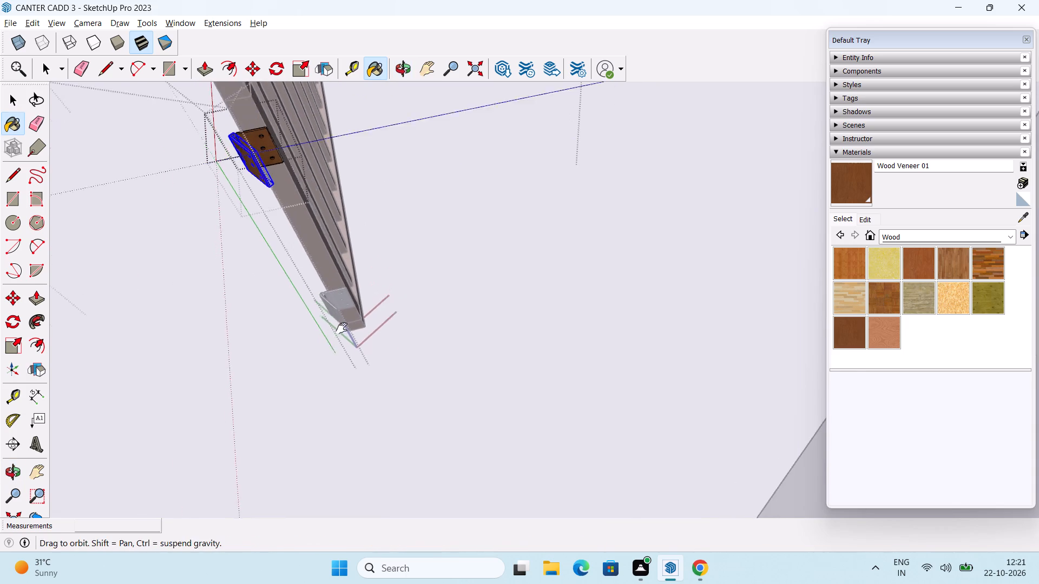
shift+middle_drag(341, 328, 341, 343)
scroll(234, 235, up, 5)
scroll(330, 379, up, 2)
key(space)
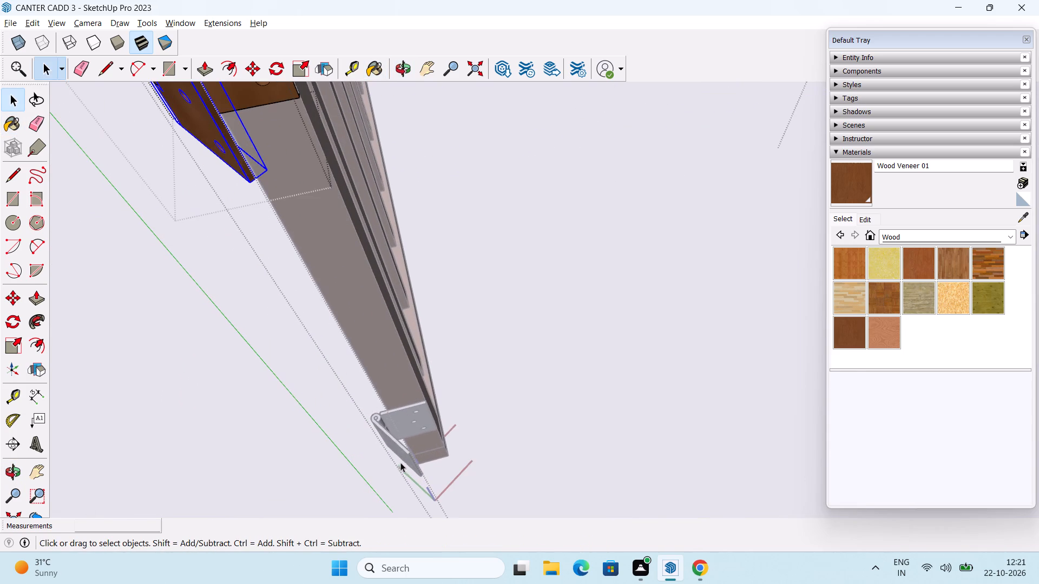
middle_drag(400, 465, 461, 396)
click(459, 382)
click(459, 382)
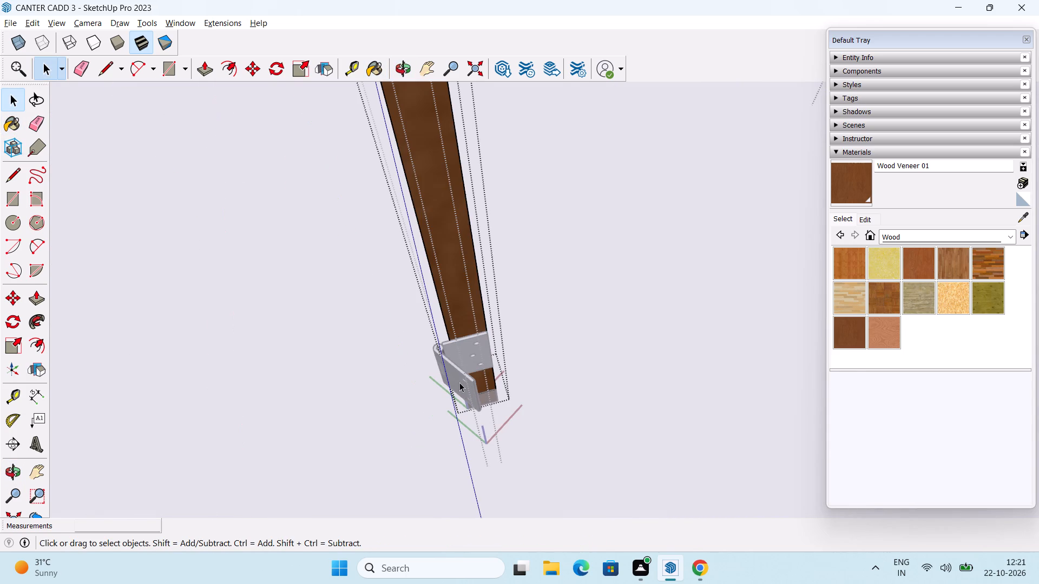
click(459, 382)
middle_drag(448, 380, 706, 413)
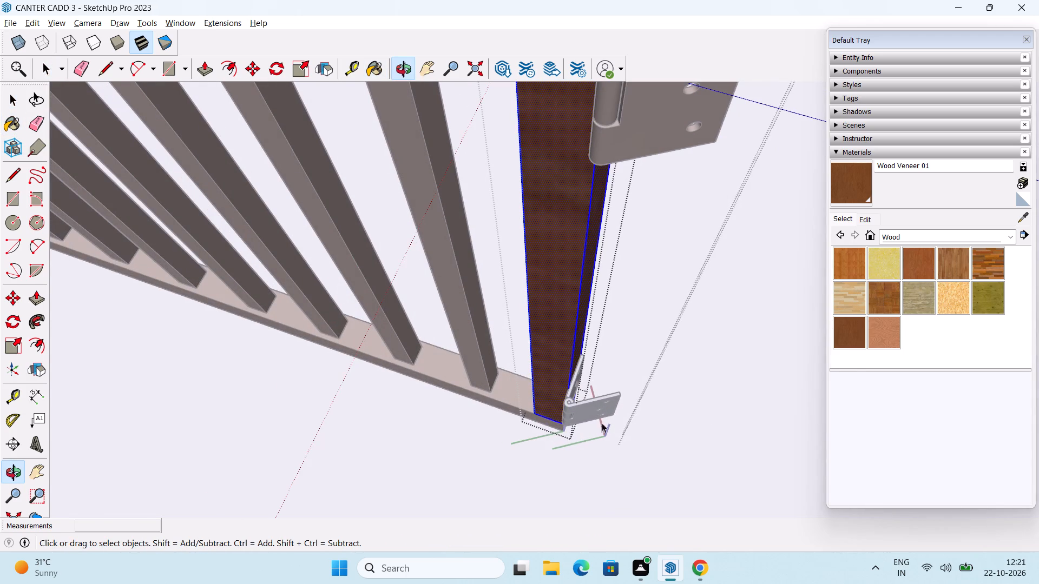
double_click(573, 410)
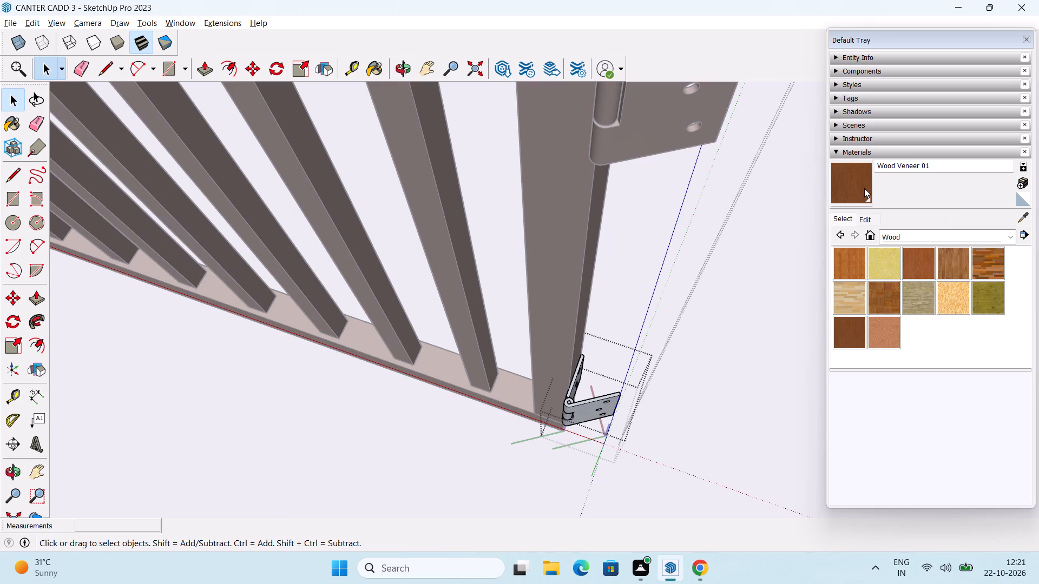
click(864, 188)
scroll(524, 474, up, 6)
click(646, 339)
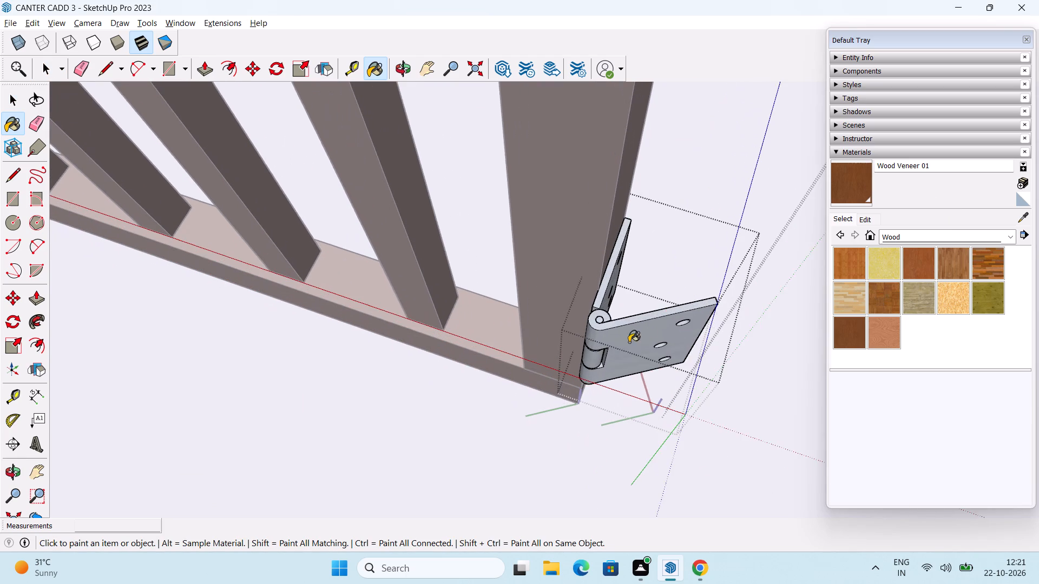
scroll(604, 353, up, 3)
click(589, 361)
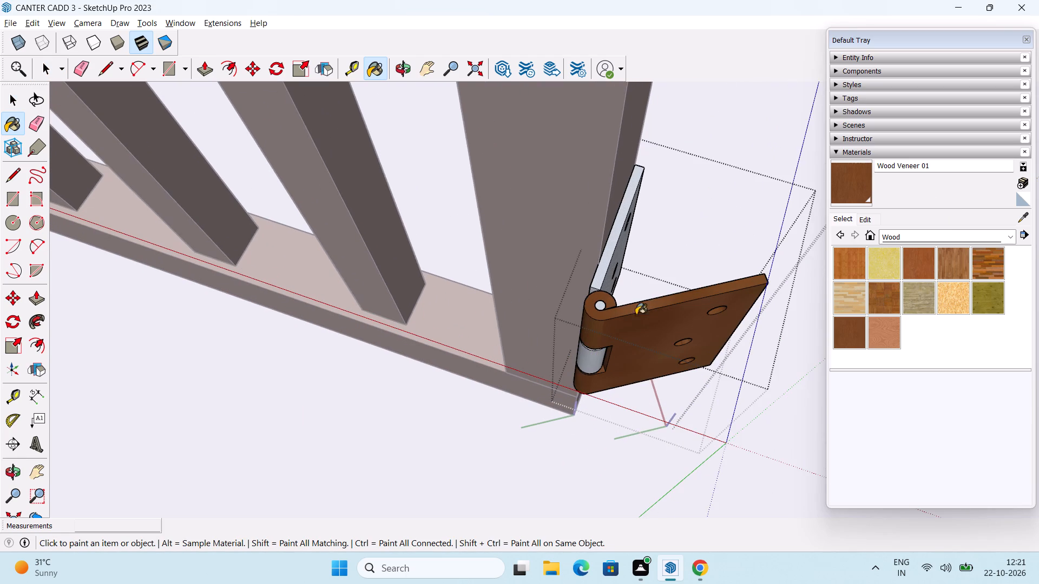
Paint the exposed end of the lower hinge's pin with Wood Veneer 01.
middle_drag(659, 375, 428, 414)
scroll(396, 367, up, 2)
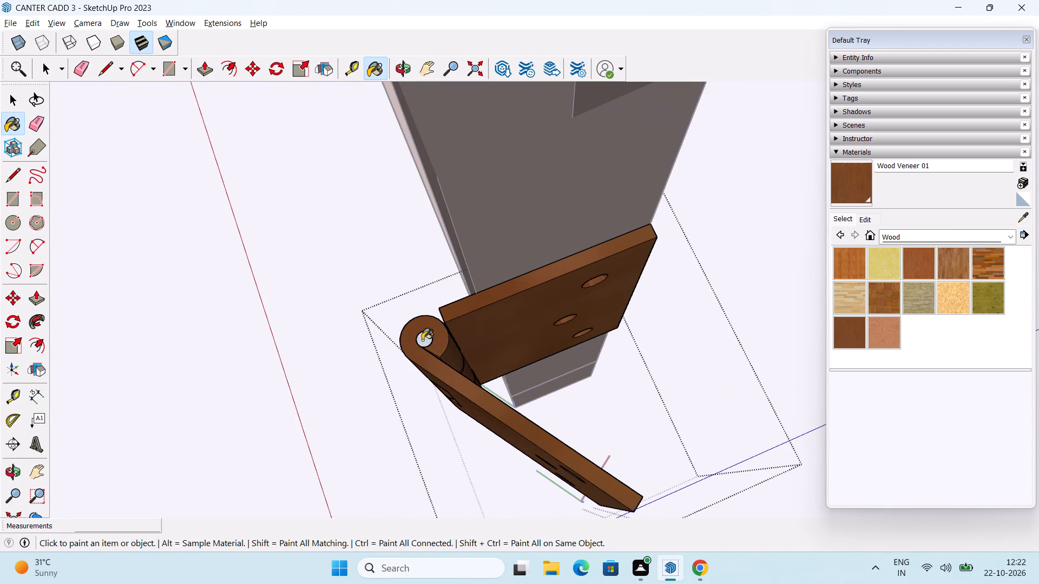
click(422, 340)
scroll(484, 396, down, 3)
middle_drag(519, 479, 562, 320)
middle_drag(534, 381, 558, 286)
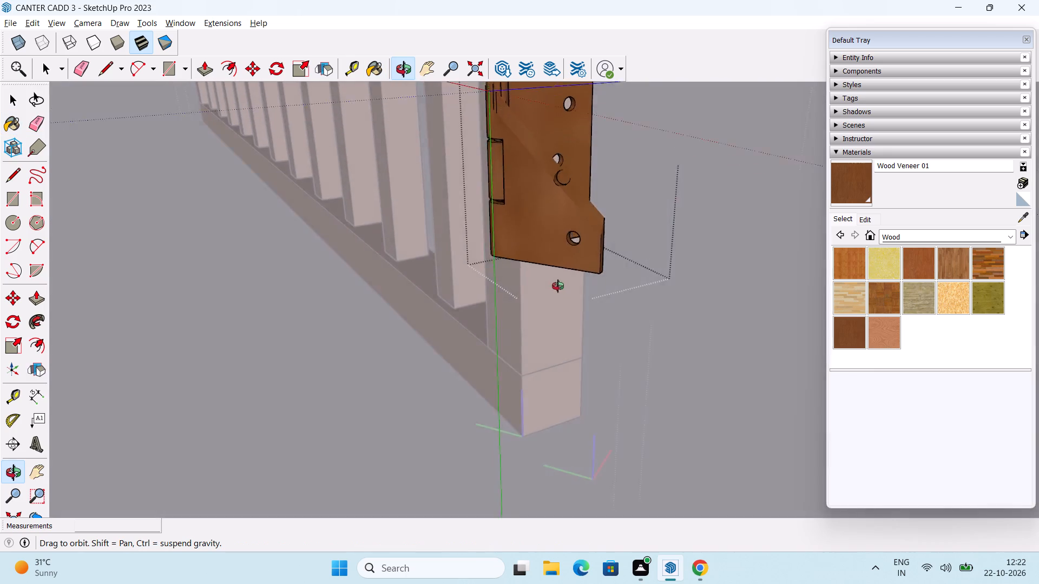
middle_drag(558, 286, 563, 351)
key(space)
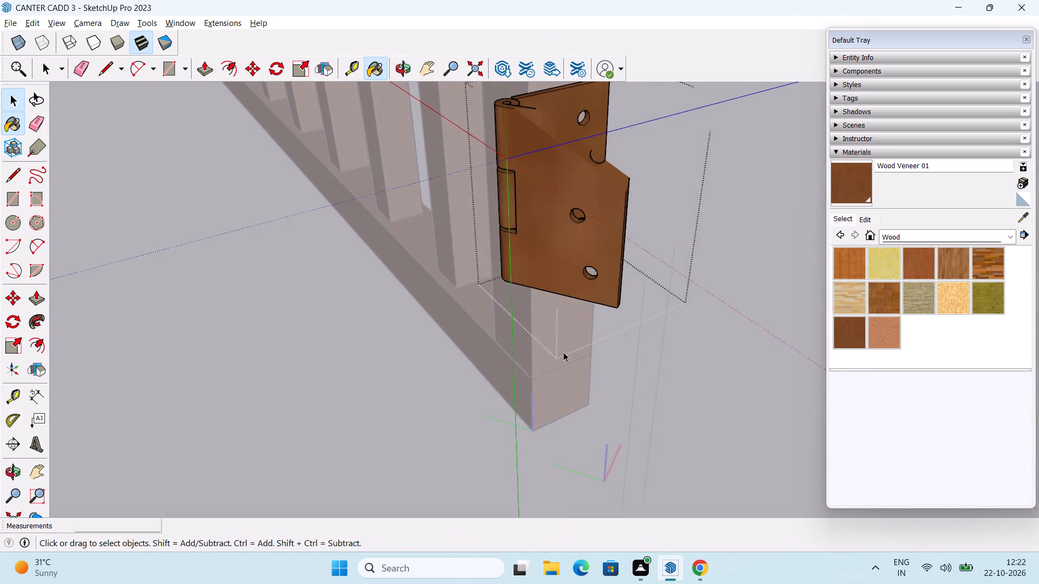
Open the upper hinge again and paint the exposed end of its pin with Wood Veneer 01.
scroll(563, 352, down, 10)
shift+middle_drag(539, 278, 561, 379)
scroll(561, 317, down, 7)
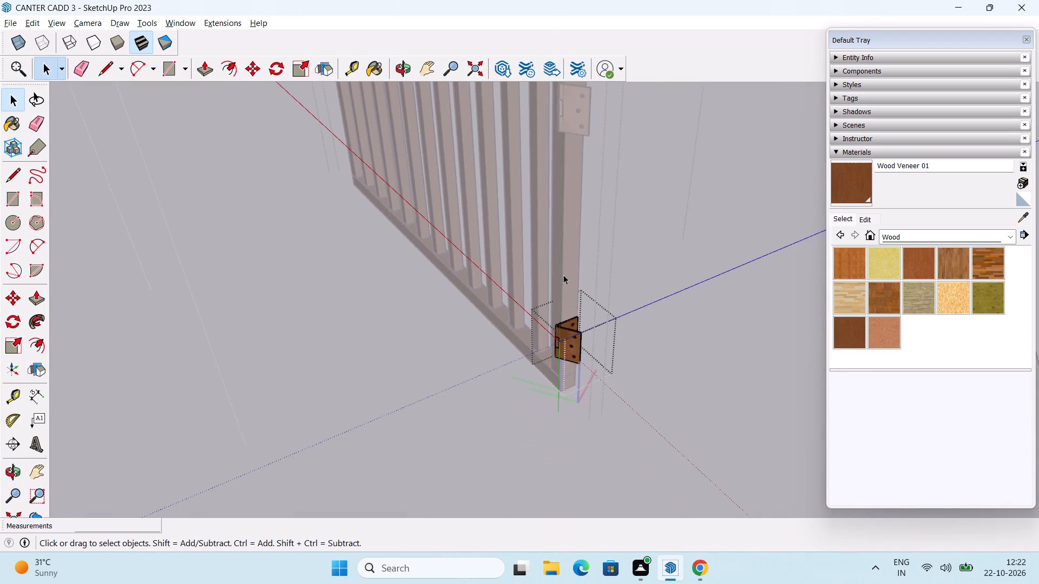
scroll(563, 275, down, 7)
shift+middle_drag(569, 260, 584, 361)
scroll(571, 290, up, 5)
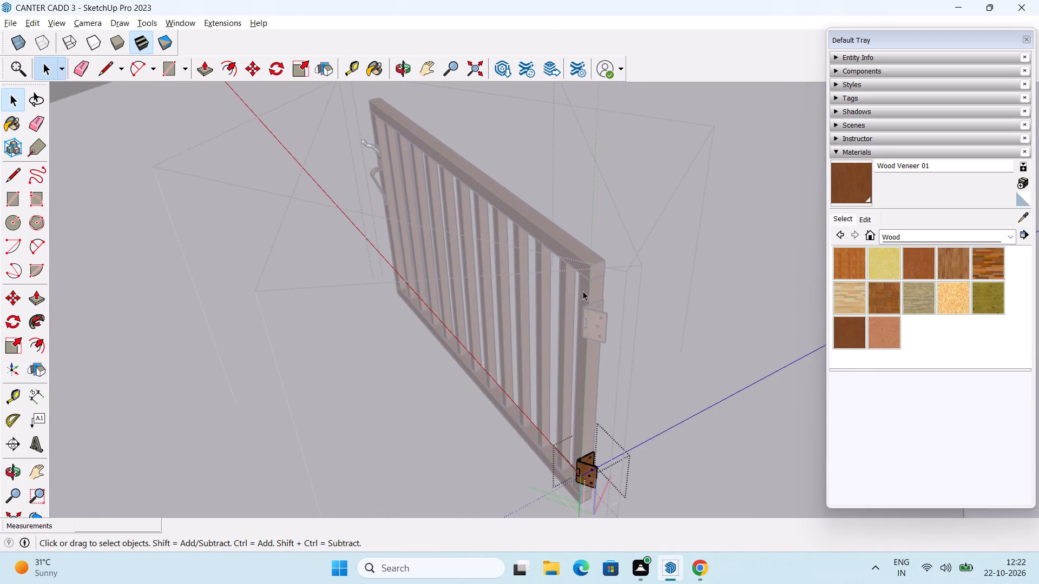
key(Escape)
scroll(592, 325, up, 8)
middle_drag(573, 357, 583, 439)
scroll(602, 389, up, 6)
double_click(586, 271)
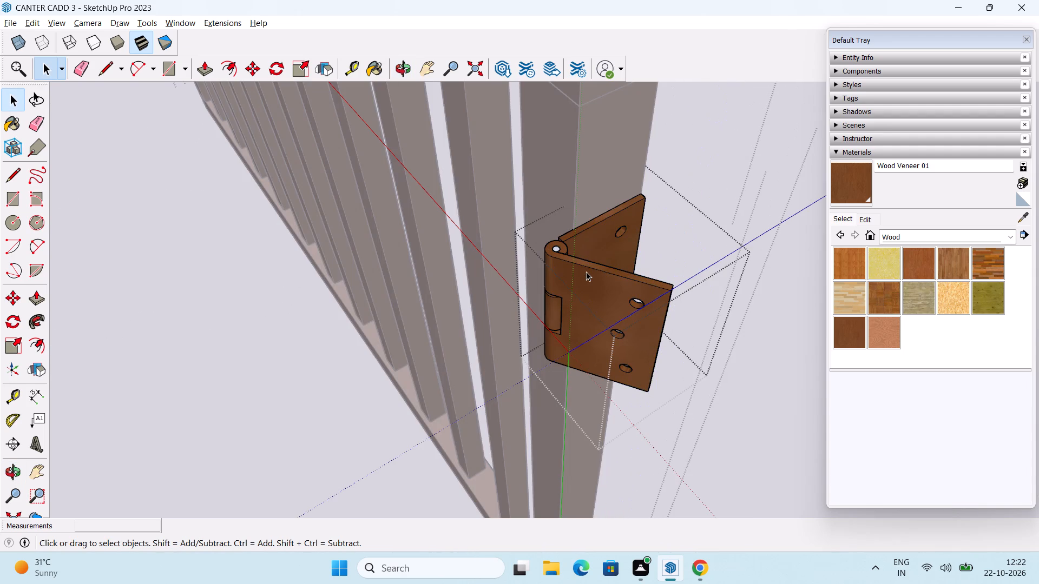
click(854, 176)
scroll(568, 299, up, 5)
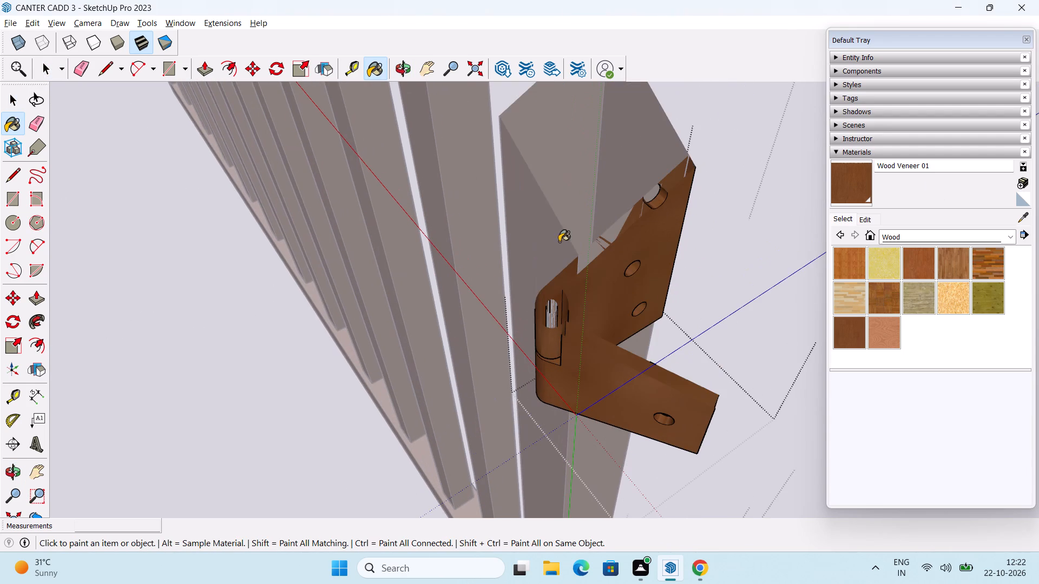
scroll(570, 332, down, 3)
scroll(565, 283, up, 2)
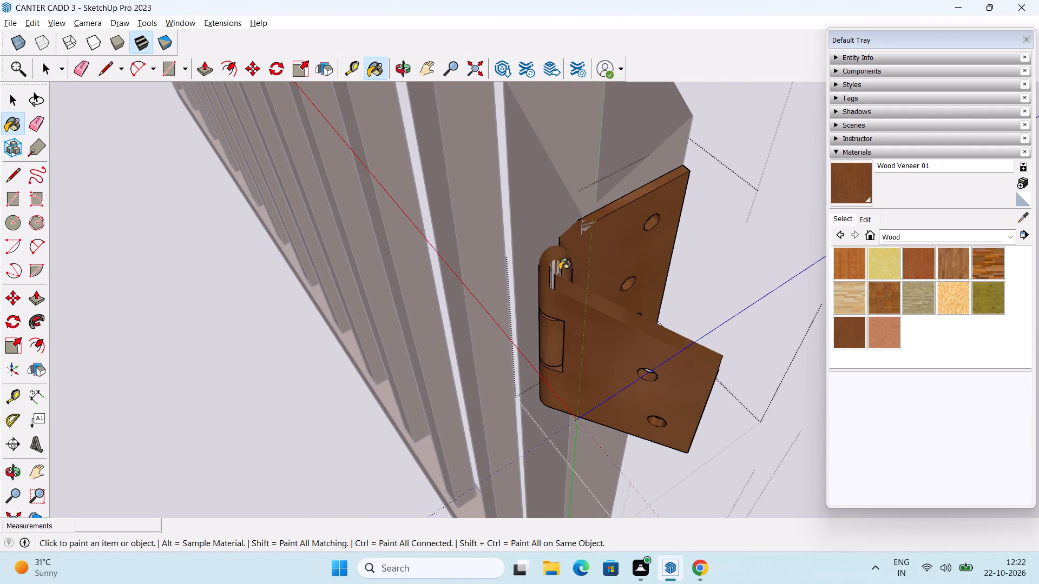
scroll(560, 270, down, 2)
click(557, 249)
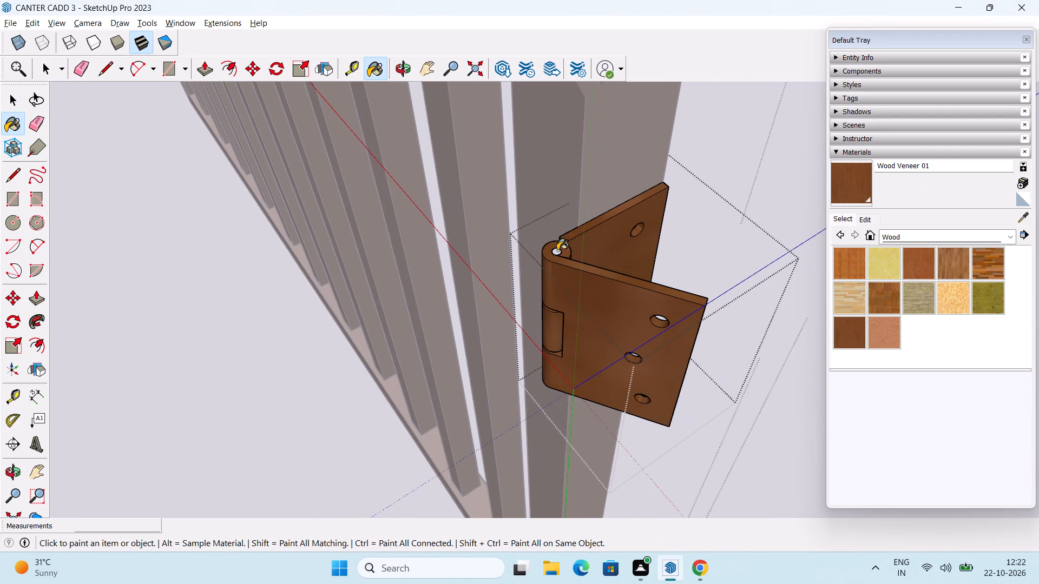
scroll(591, 374, down, 3)
key(space)
scroll(643, 364, down, 12)
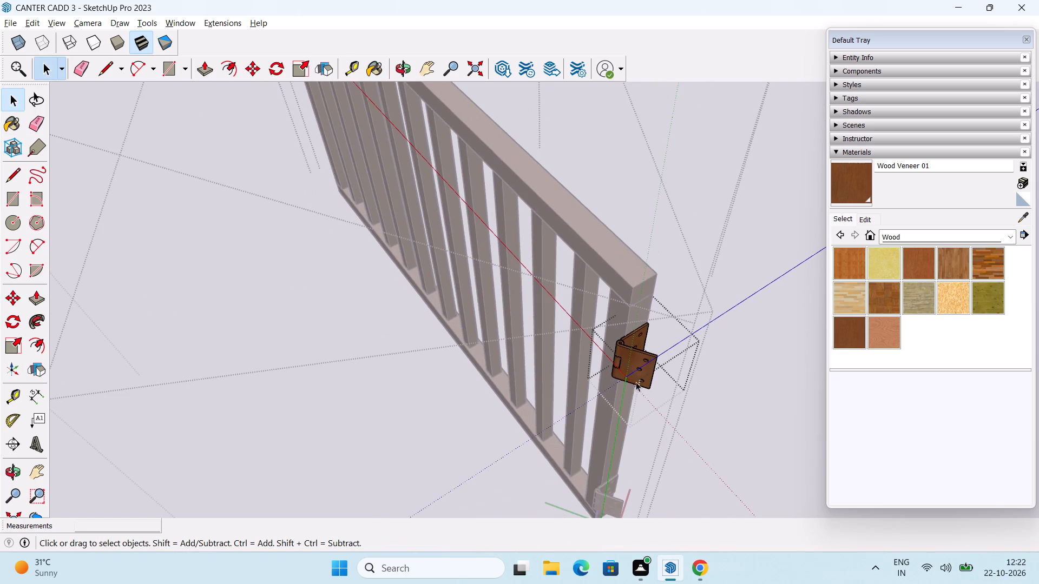
Close the upper hinge and the gate group opened for editing and clear the selection.
key(Escape)
click(369, 378)
scroll(461, 327, down, 10)
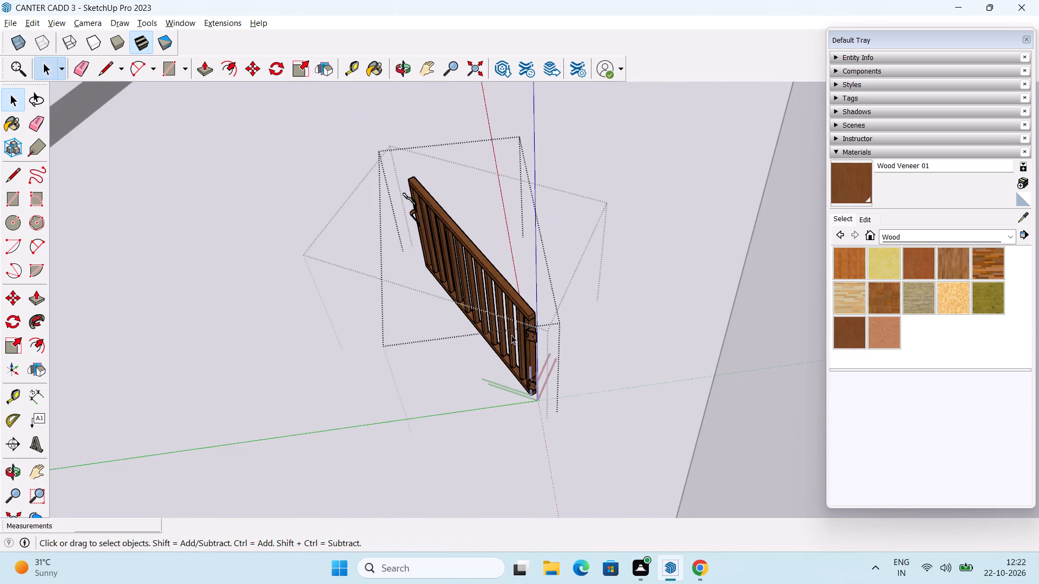
middle_drag(523, 359, 610, 301)
scroll(616, 301, down, 5)
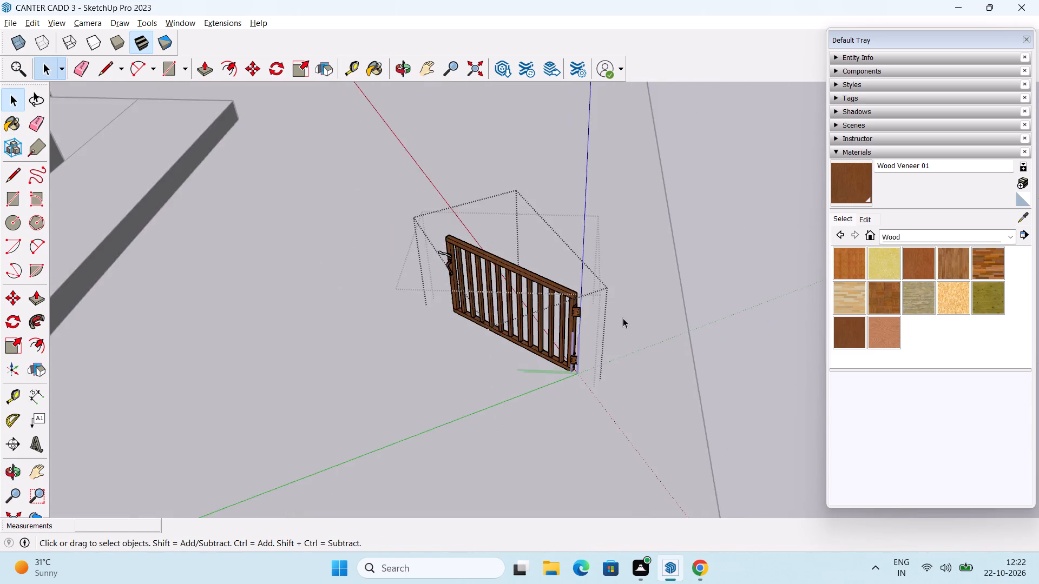
scroll(623, 318, down, 6)
key(Escape)
click(757, 331)
middle_drag(508, 361, 531, 354)
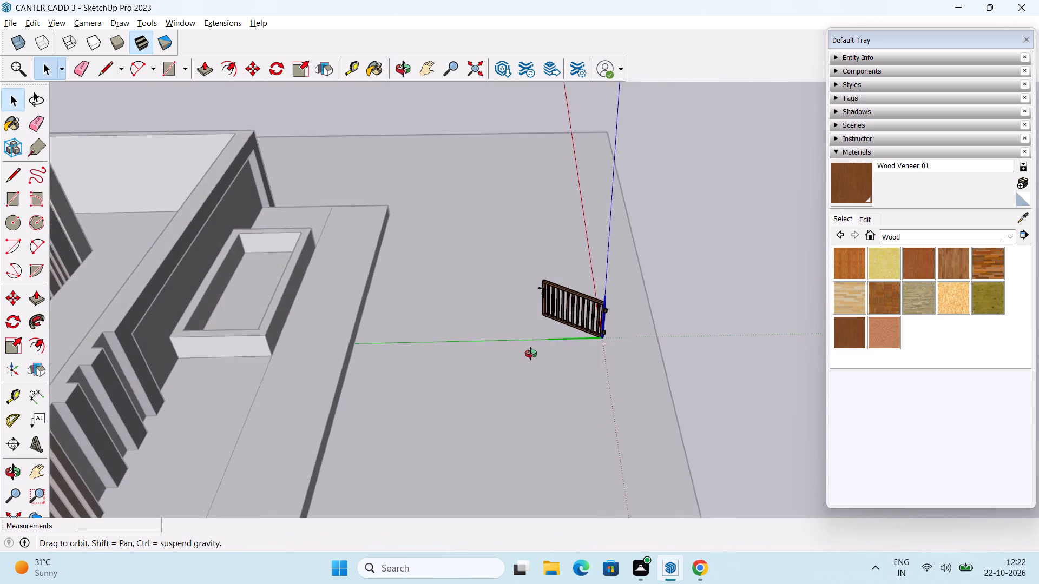
middle_drag(531, 354, 571, 383)
Rotate the whole gate 120° about its lower hinge-side corner at the axes origin, then leave the enclosing group.
click(596, 301)
scroll(599, 339, up, 2)
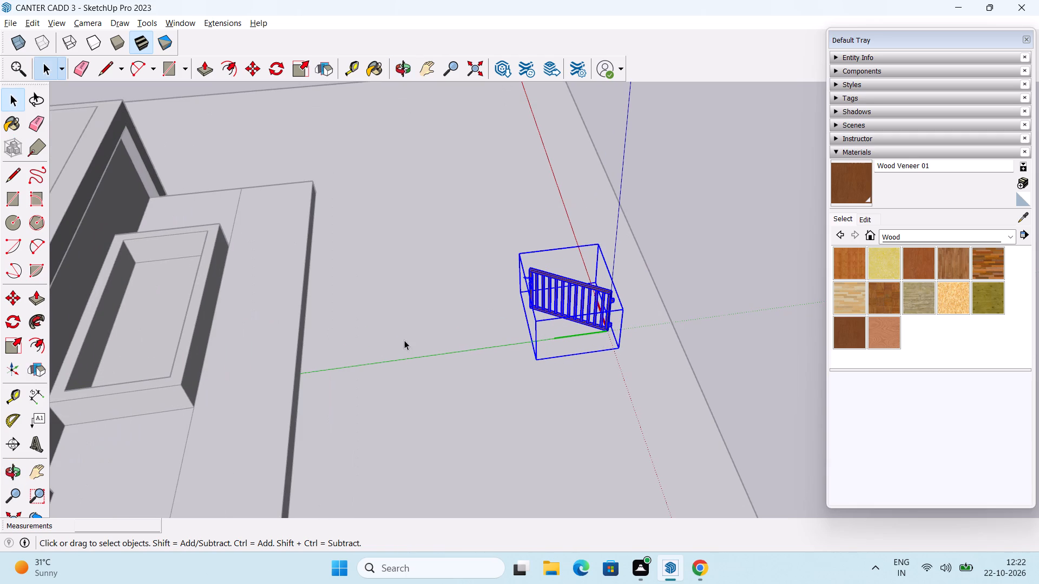
click(7, 322)
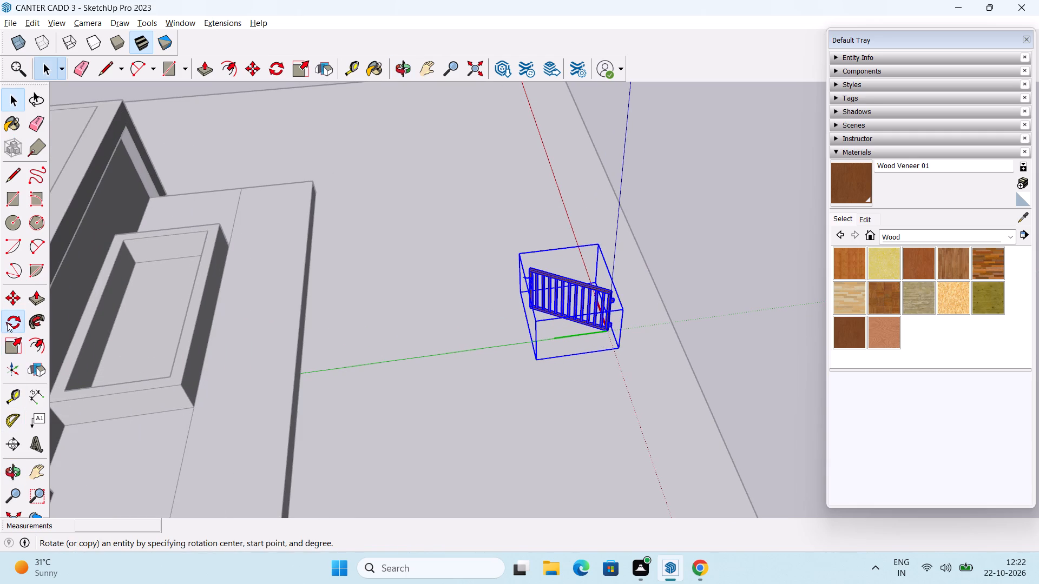
click(604, 335)
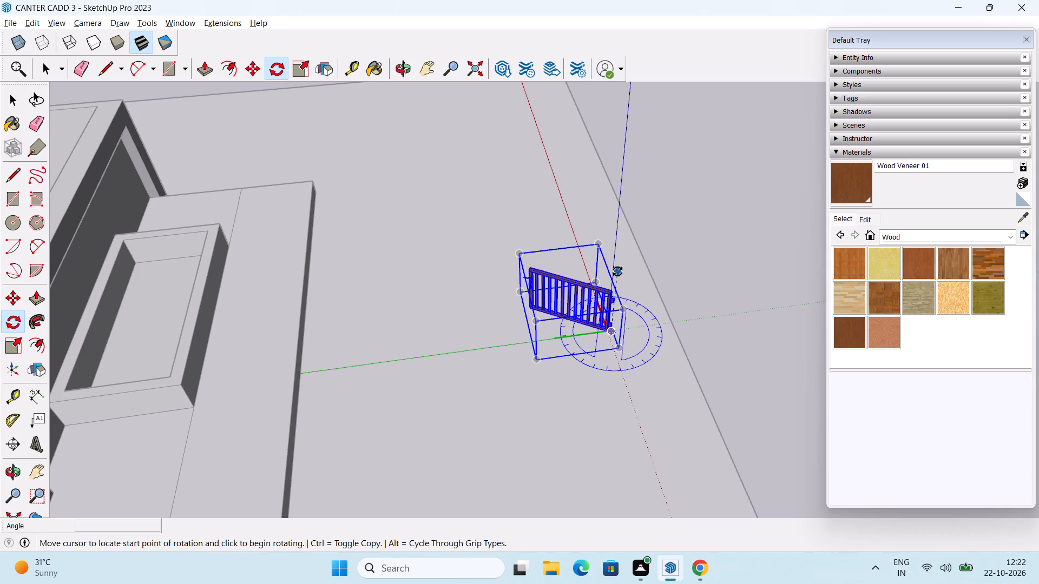
click(593, 254)
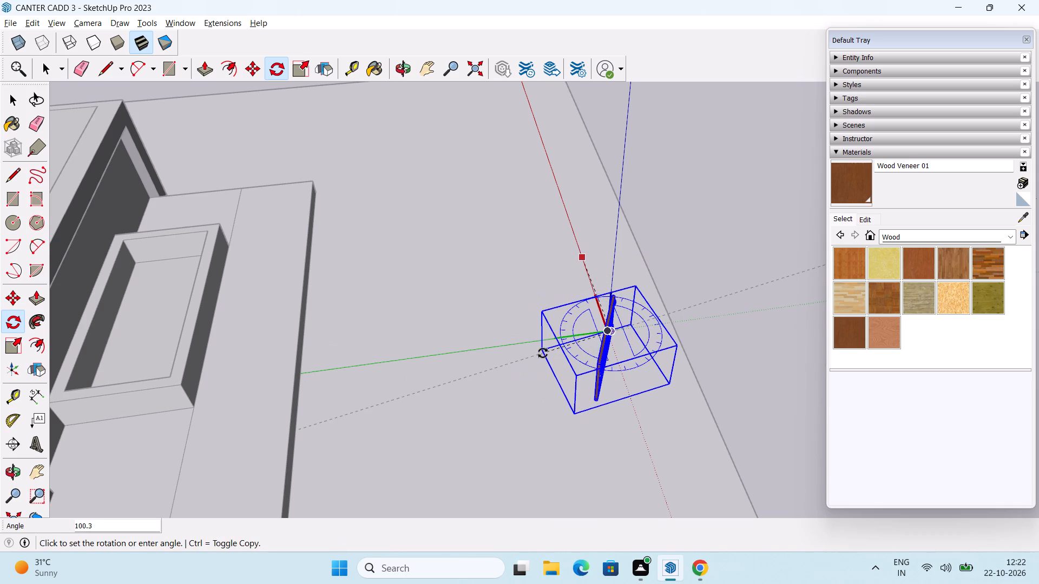
middle_drag(543, 353, 477, 312)
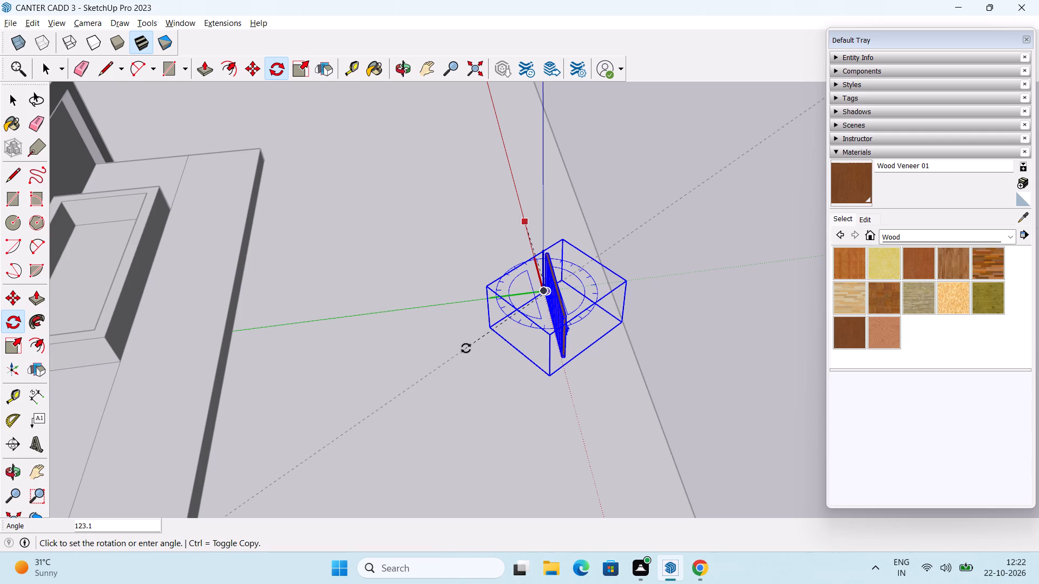
scroll(495, 366, down, 1)
middle_drag(495, 366, 172, 351)
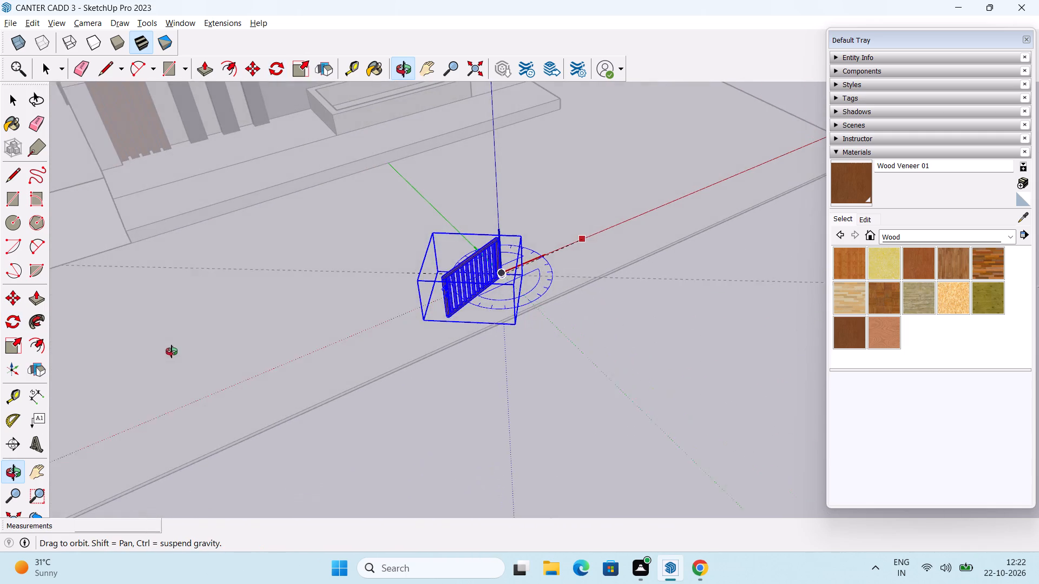
middle_drag(172, 351, 170, 351)
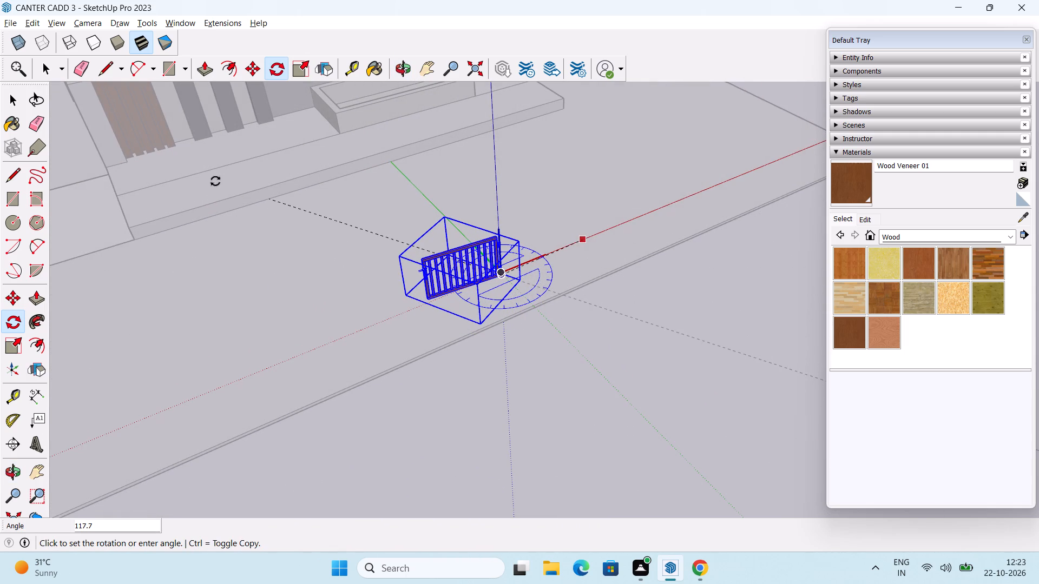
text(10)
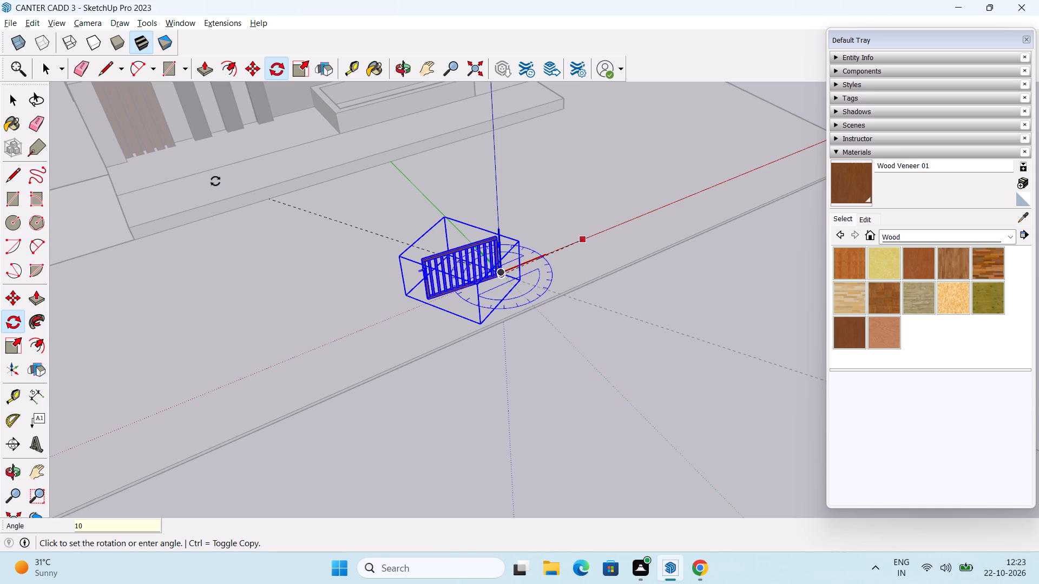
key(BackSpace)
text(20)
key(Return)
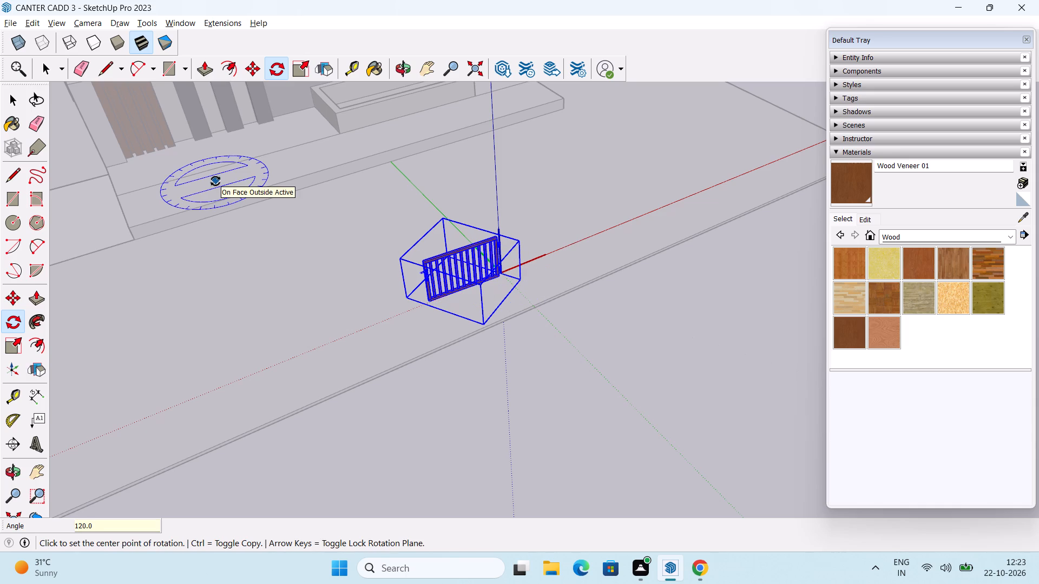
key(space)
click(456, 266)
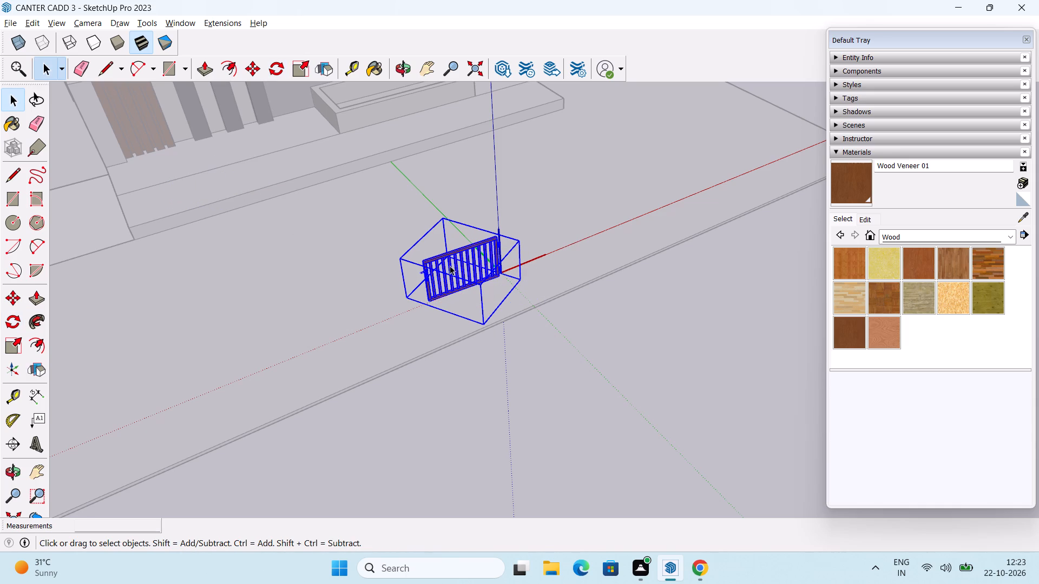
scroll(496, 379, down, 4)
key(Escape)
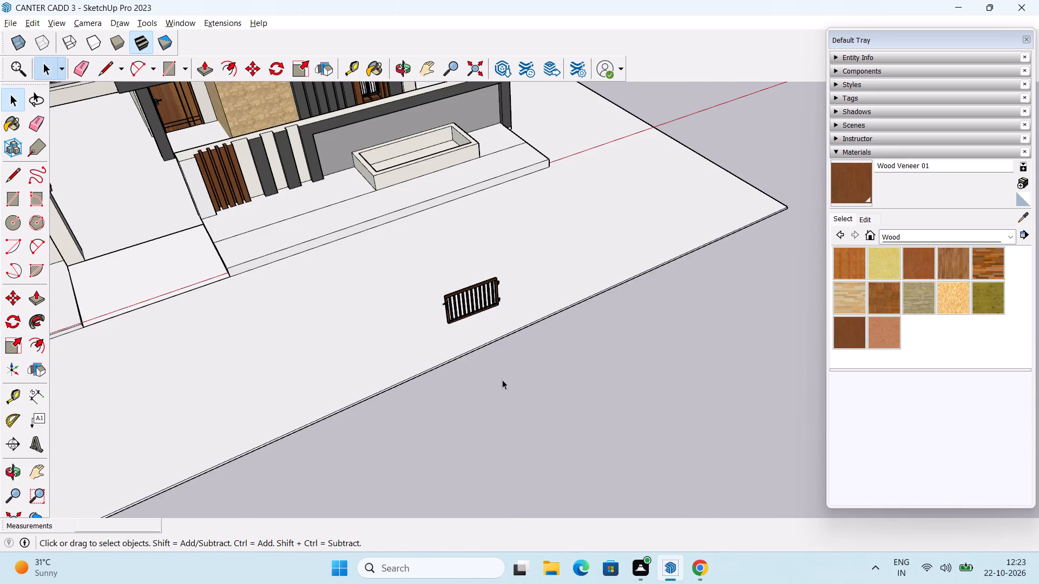
Move the gate about 28' 2" by its lower hinge-side corner onto the base edge of the wood-slatted boundary pillar's inner side face.
scroll(452, 273, up, 3)
middle_drag(438, 330, 600, 341)
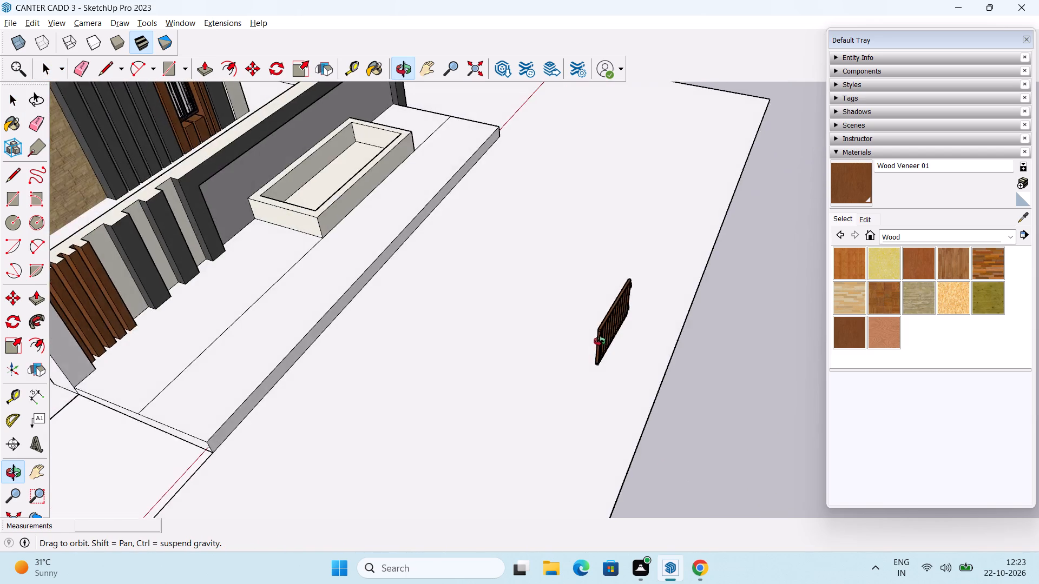
middle_drag(600, 341, 543, 322)
scroll(555, 323, up, 13)
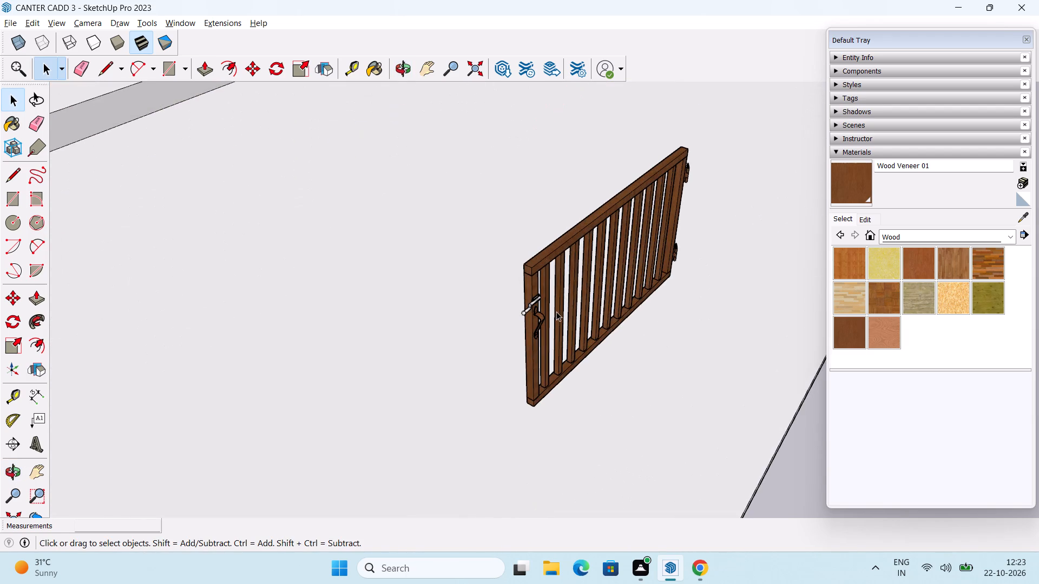
middle_drag(556, 311, 545, 309)
click(530, 319)
middle_drag(600, 323, 451, 298)
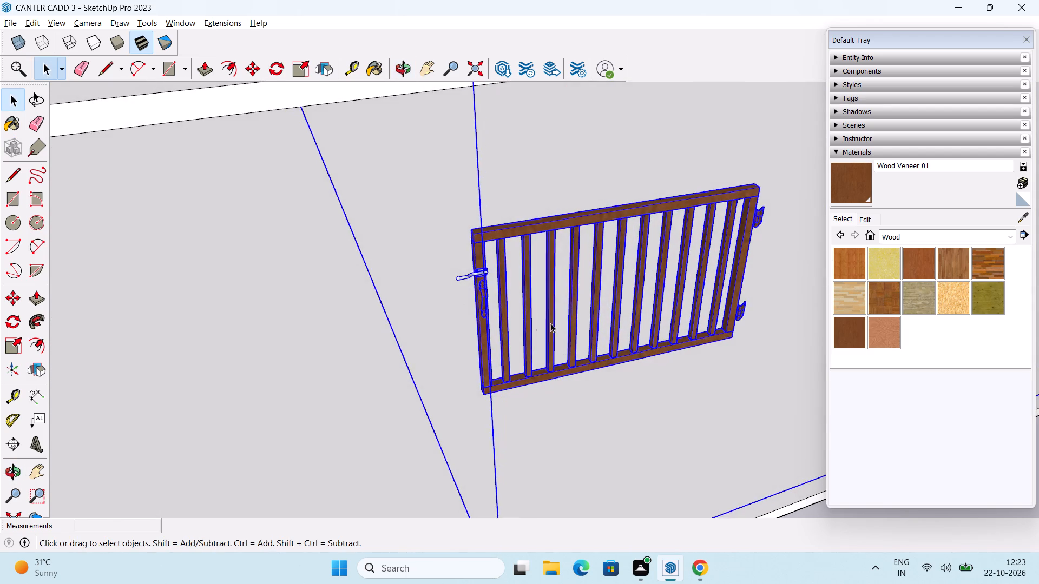
scroll(550, 323, down, 18)
middle_drag(652, 323, 464, 327)
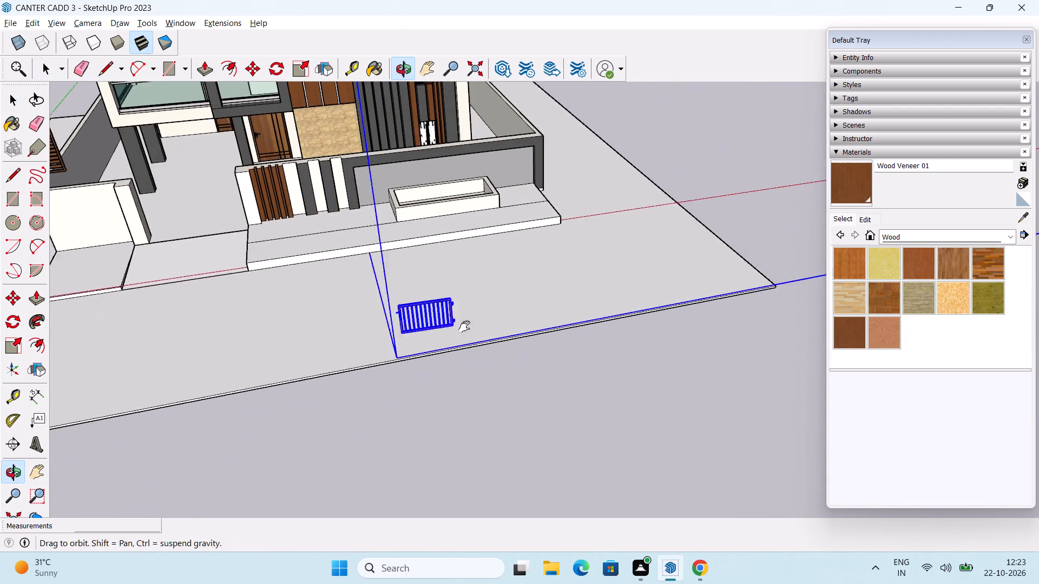
middle_drag(464, 327, 464, 327)
scroll(436, 336, up, 6)
click(412, 326)
click(419, 326)
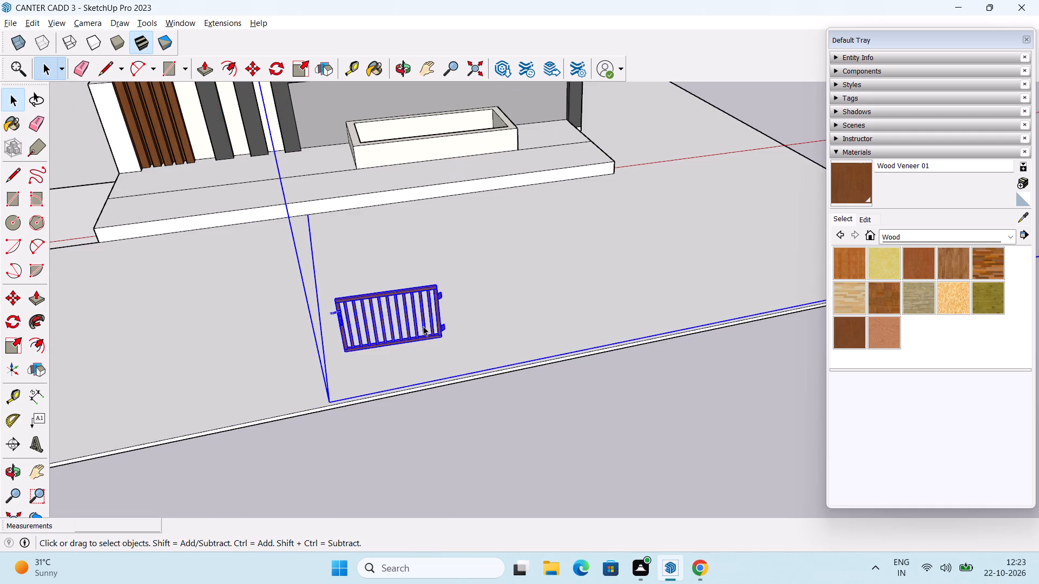
scroll(422, 326, up, 2)
middle_drag(458, 352, 341, 351)
key(m)
scroll(356, 347, up, 3)
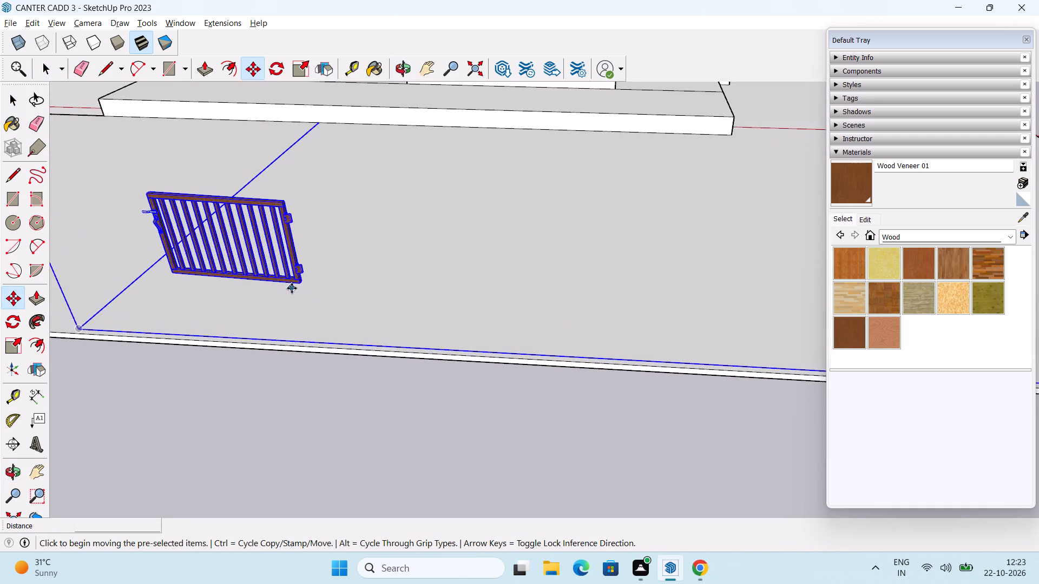
scroll(292, 288, up, 9)
click(304, 279)
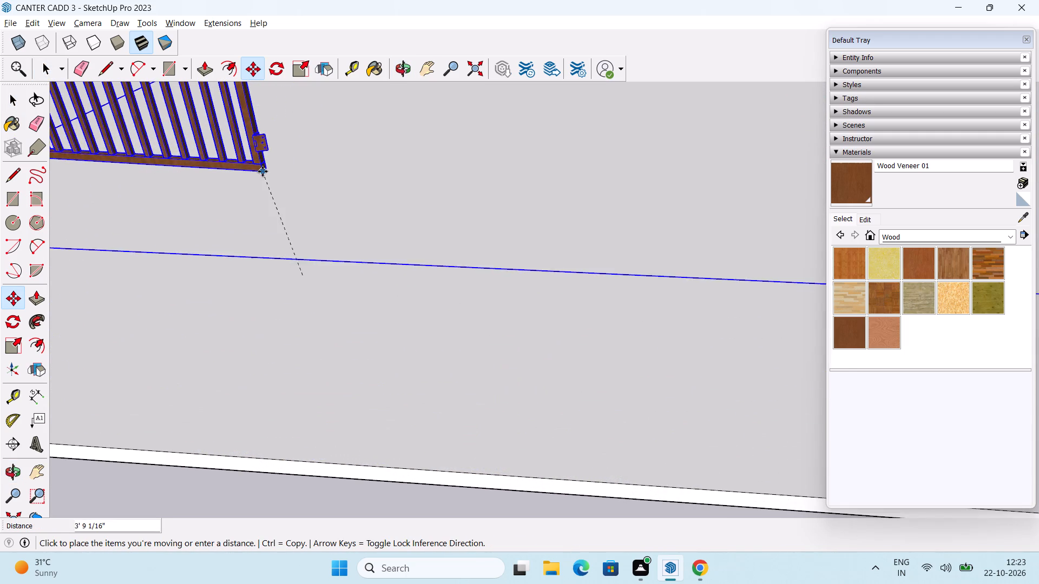
scroll(262, 171, down, 11)
shift+middle_drag(228, 162, 377, 387)
scroll(263, 243, down, 4)
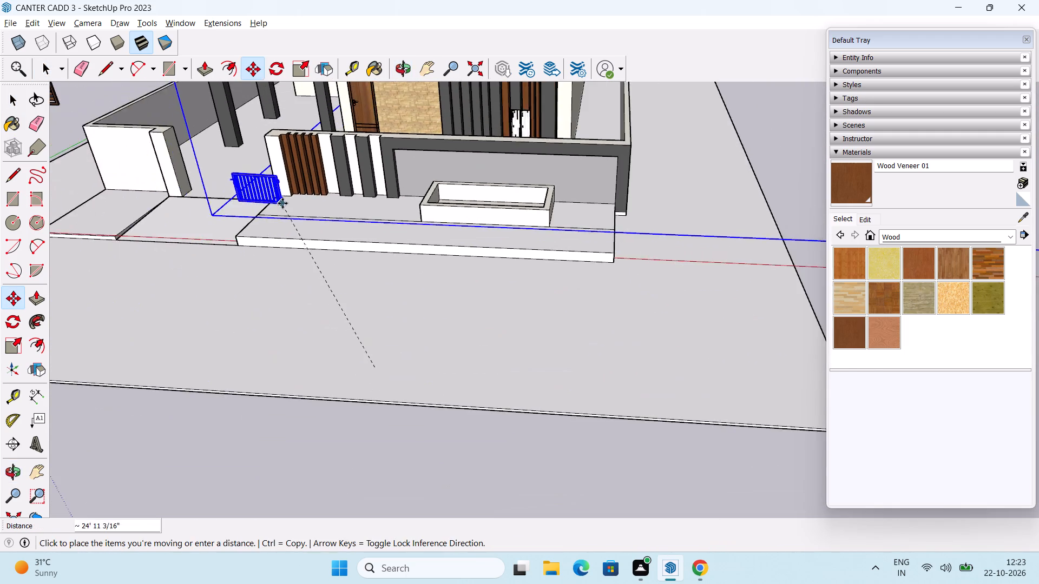
shift+middle_drag(282, 203, 339, 268)
scroll(332, 271, up, 11)
middle_drag(303, 278, 512, 291)
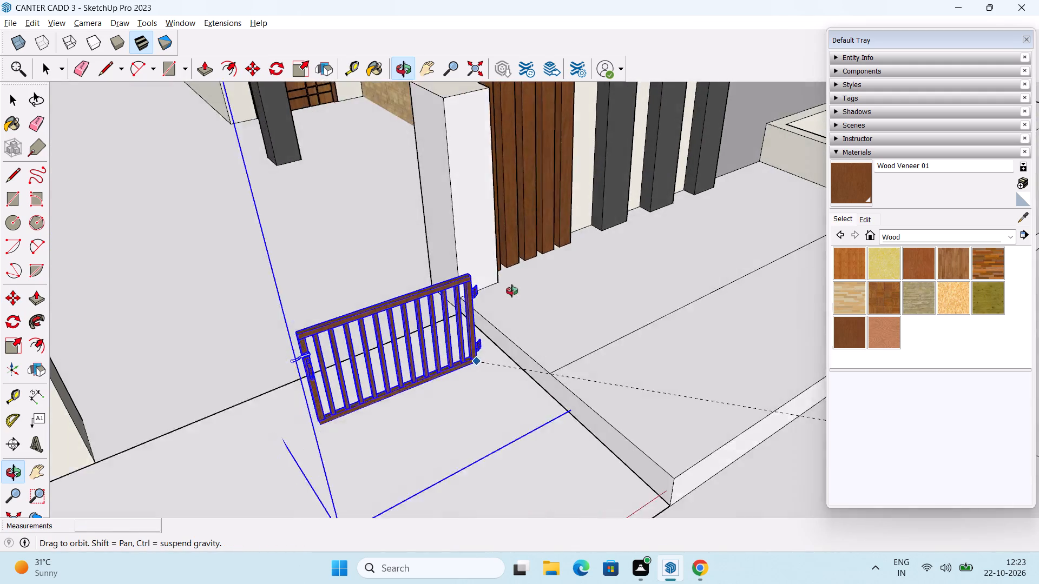
middle_drag(512, 291, 523, 301)
scroll(436, 315, up, 5)
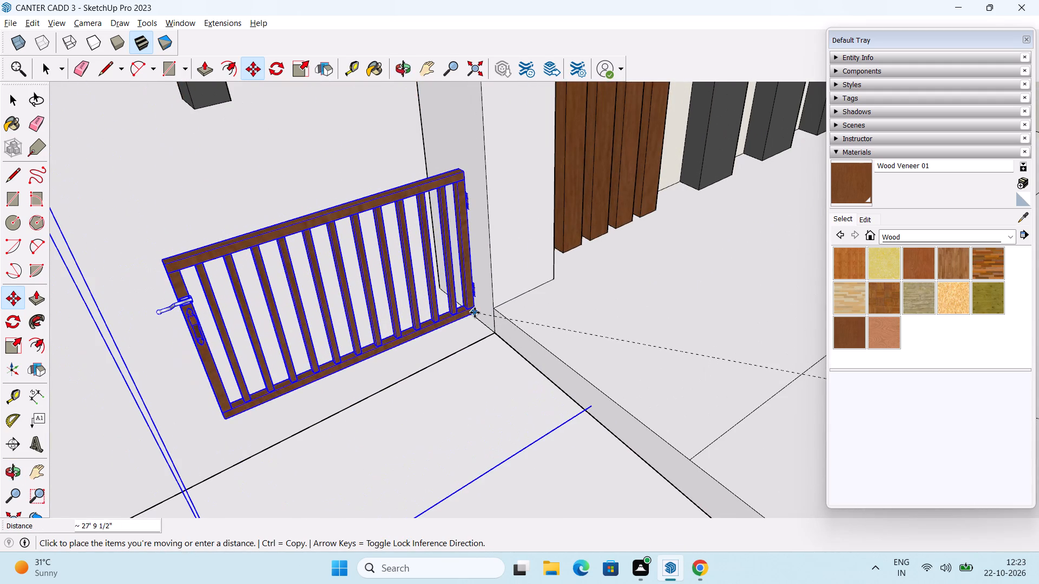
middle_drag(494, 327, 417, 281)
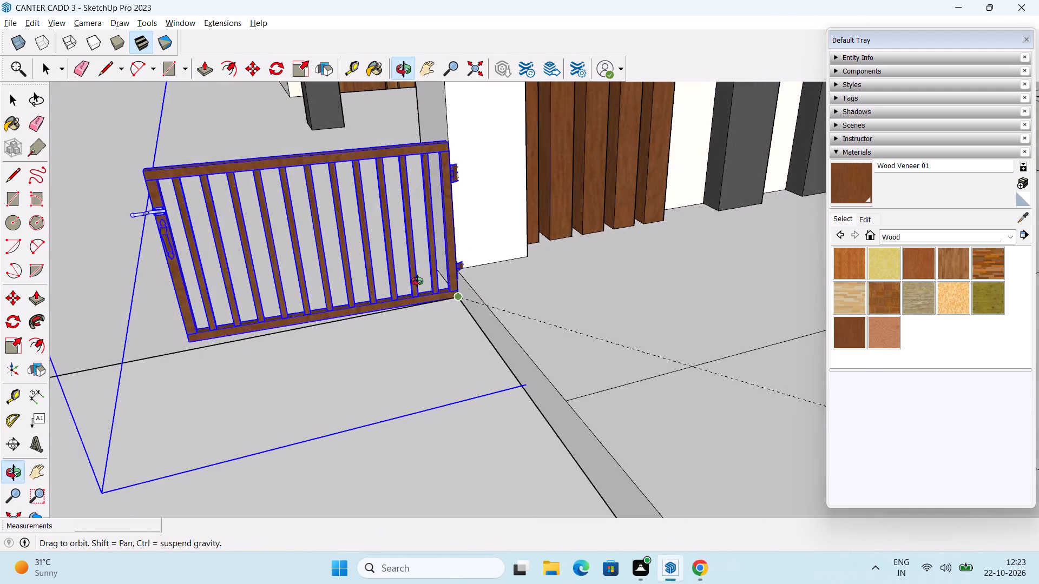
middle_drag(417, 281, 417, 281)
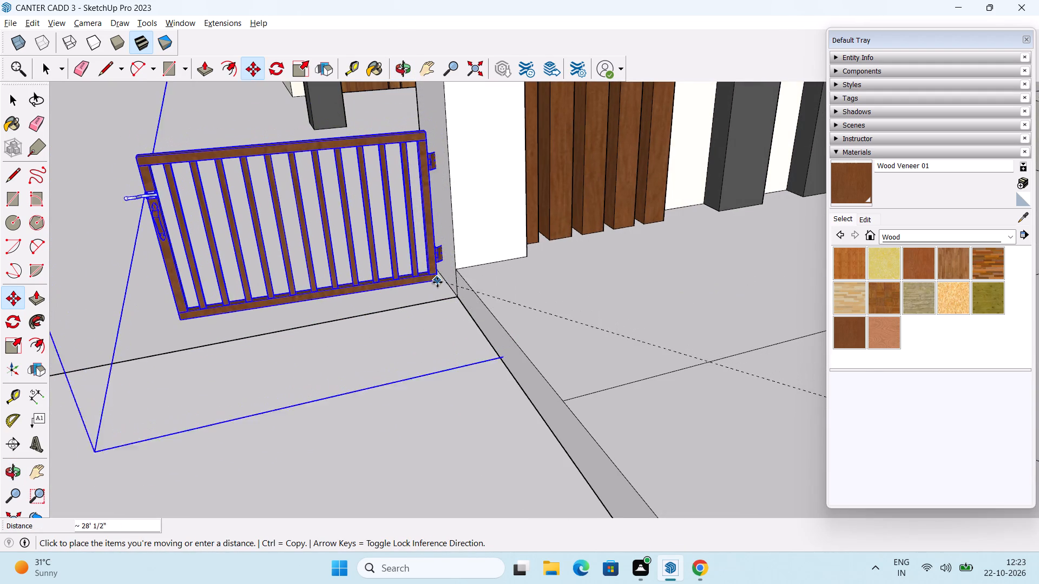
middle_drag(448, 283, 485, 405)
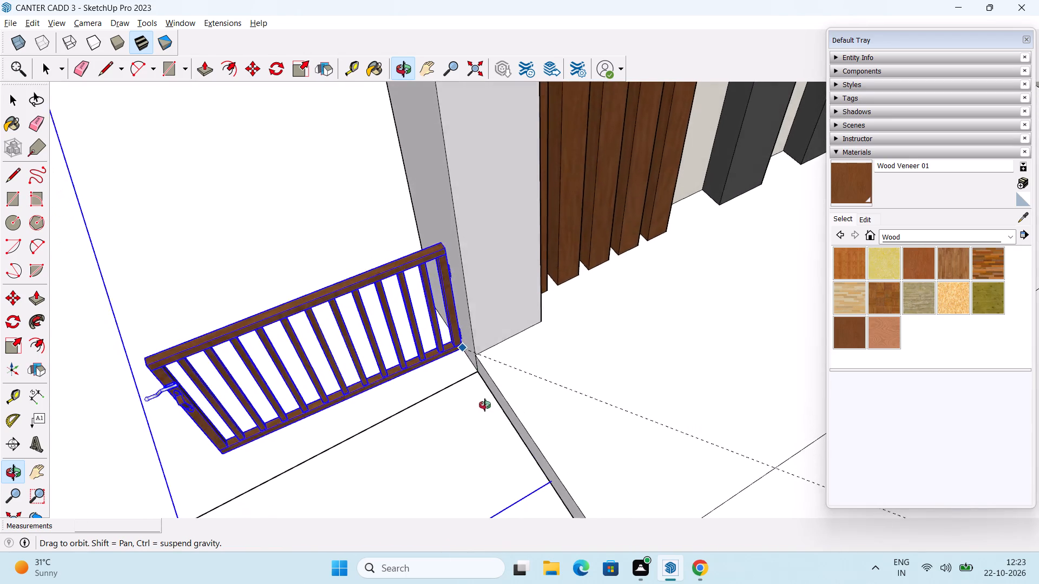
middle_drag(485, 405, 489, 348)
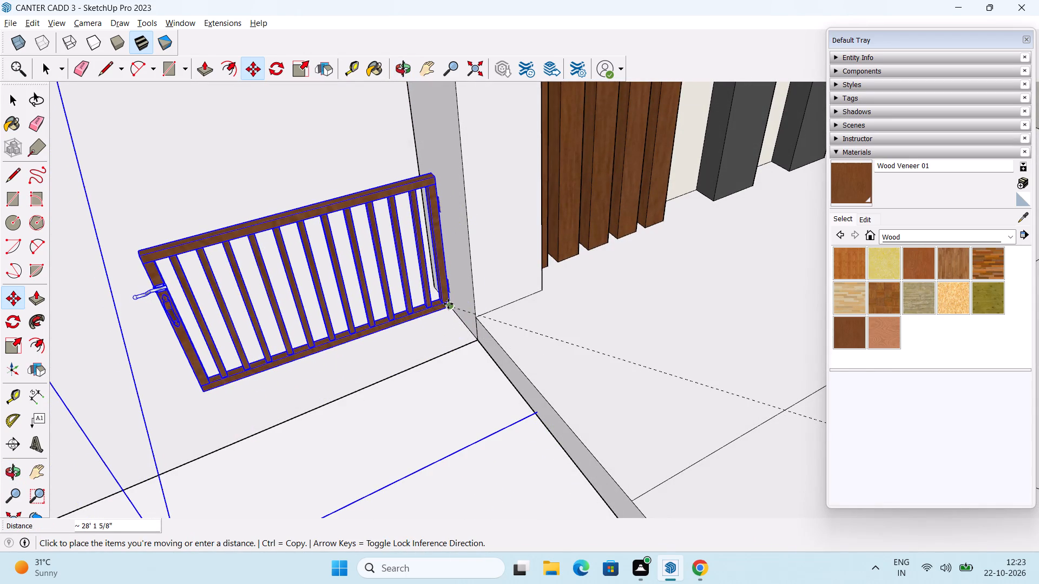
scroll(448, 303, up, 3)
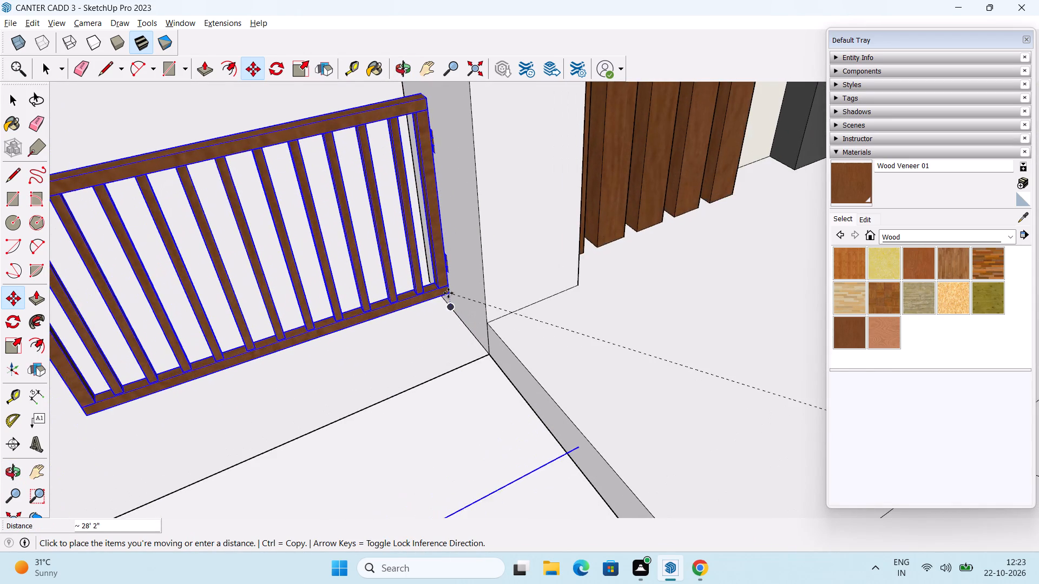
scroll(448, 293, up, 9)
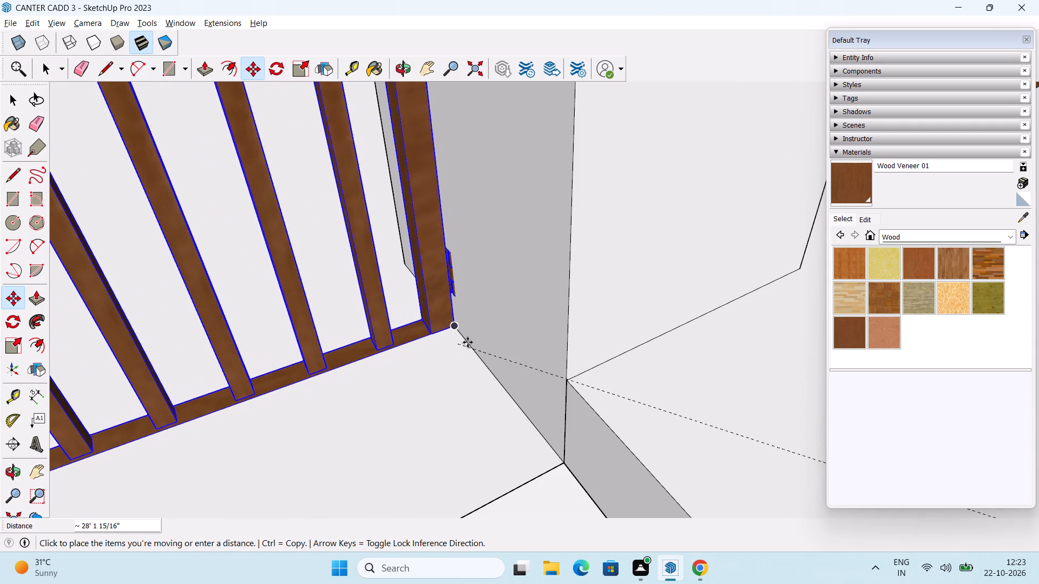
click(458, 328)
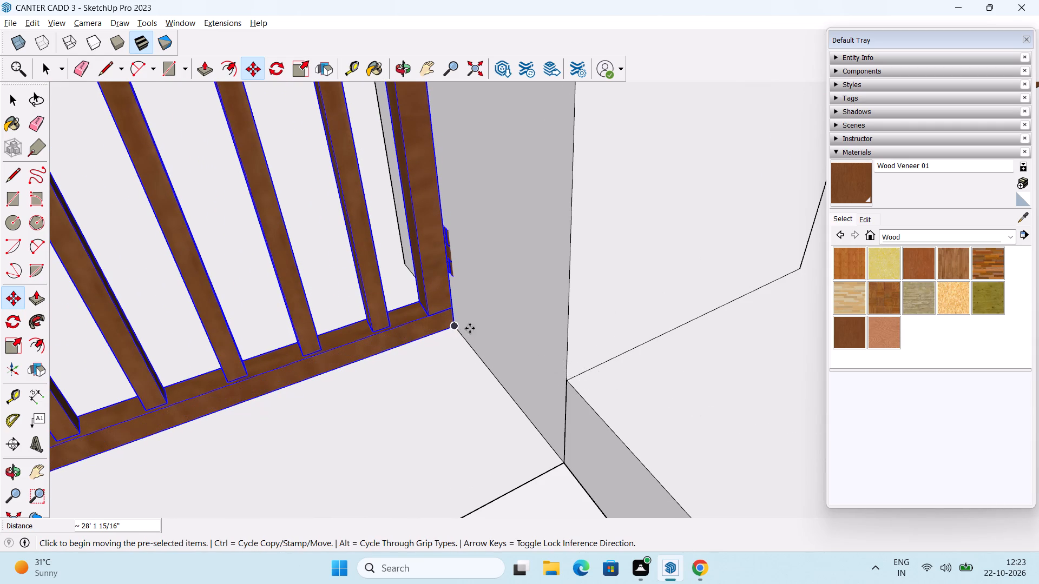
Examine the gate's fit against the wood-slatted boundary pillar and across the front opening from several angles.
scroll(471, 331, down, 14)
middle_drag(481, 385, 345, 316)
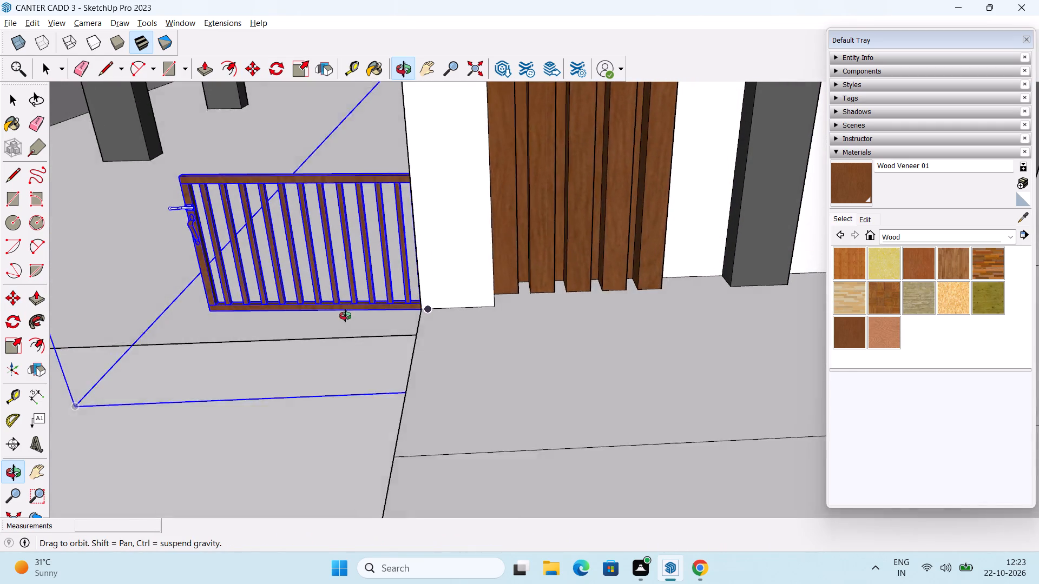
middle_drag(345, 316, 347, 317)
scroll(368, 324, down, 10)
middle_drag(317, 337, 442, 341)
shift+scroll(442, 341, down, 1)
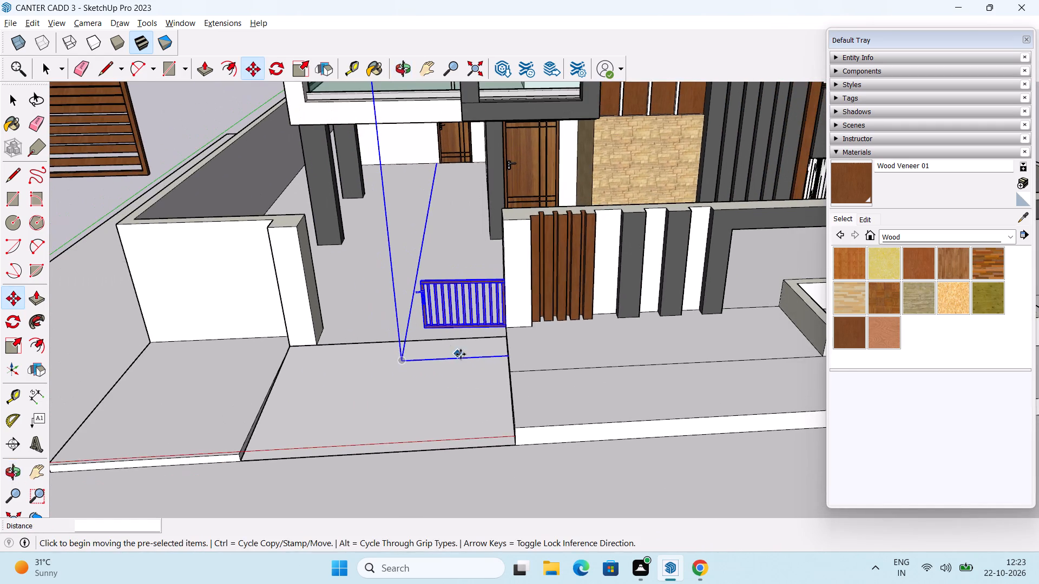
middle_drag(461, 354, 532, 464)
scroll(477, 386, up, 6)
shift+middle_drag(533, 394, 449, 326)
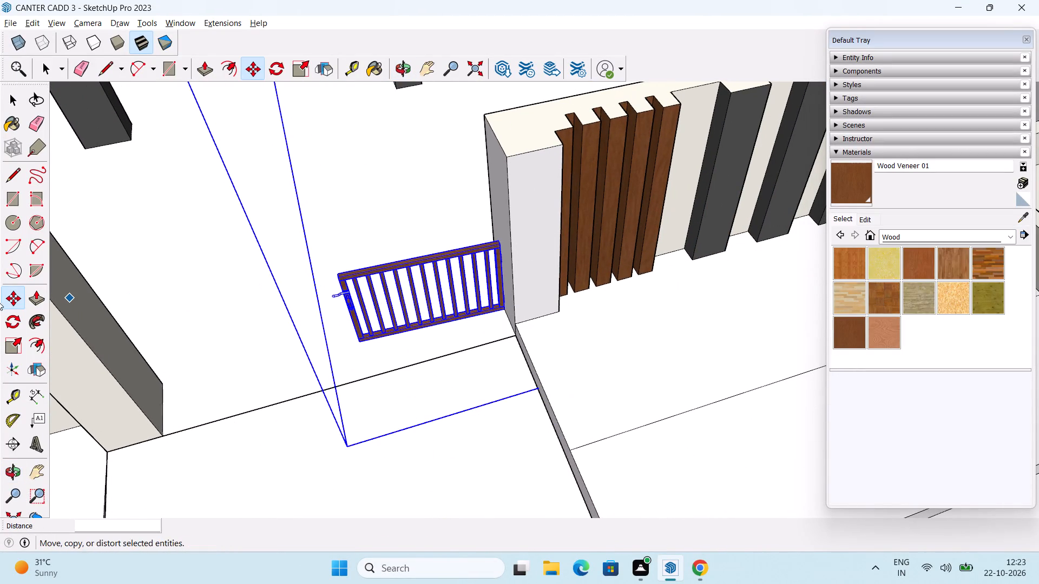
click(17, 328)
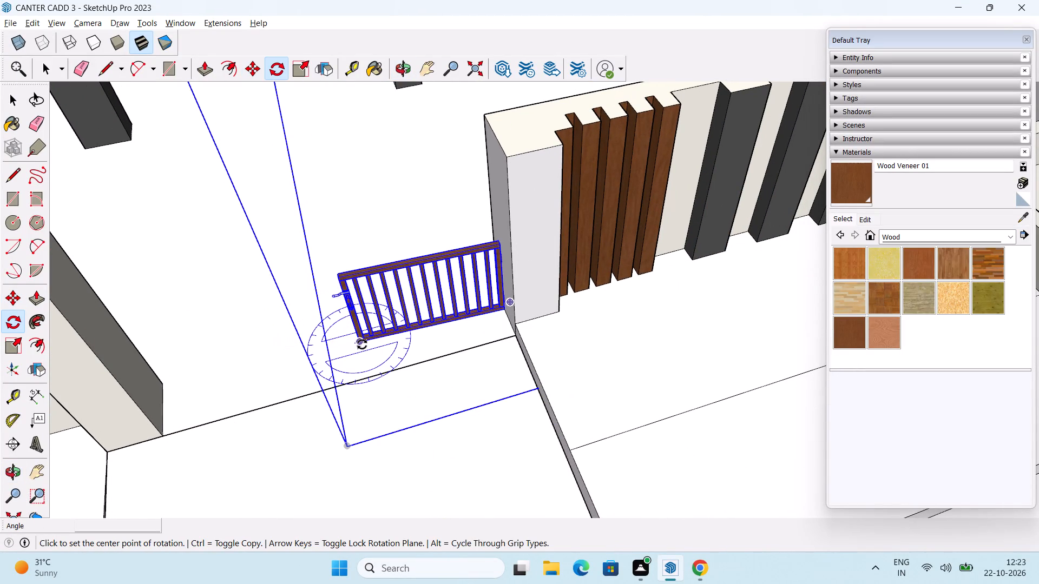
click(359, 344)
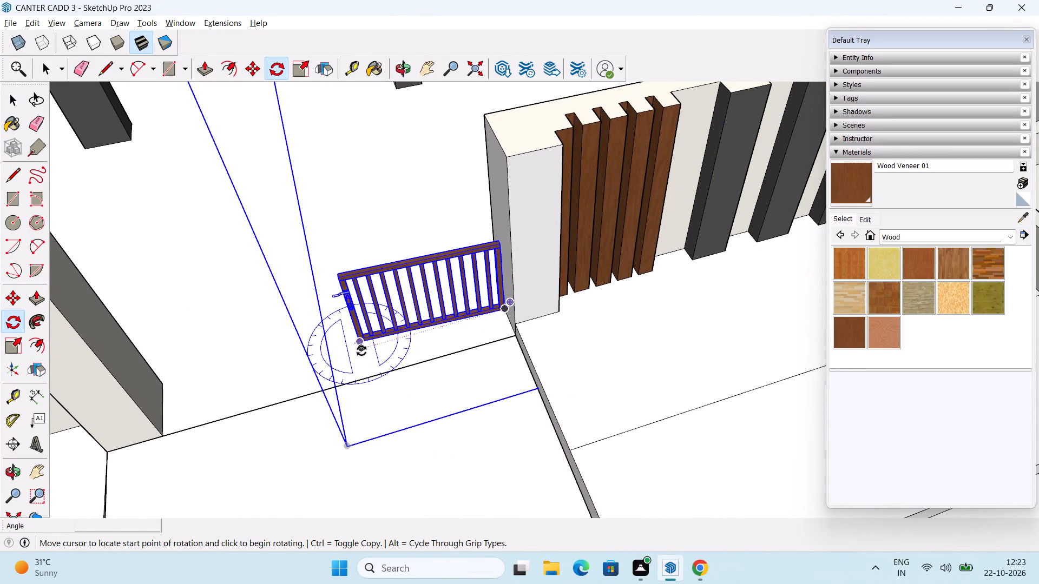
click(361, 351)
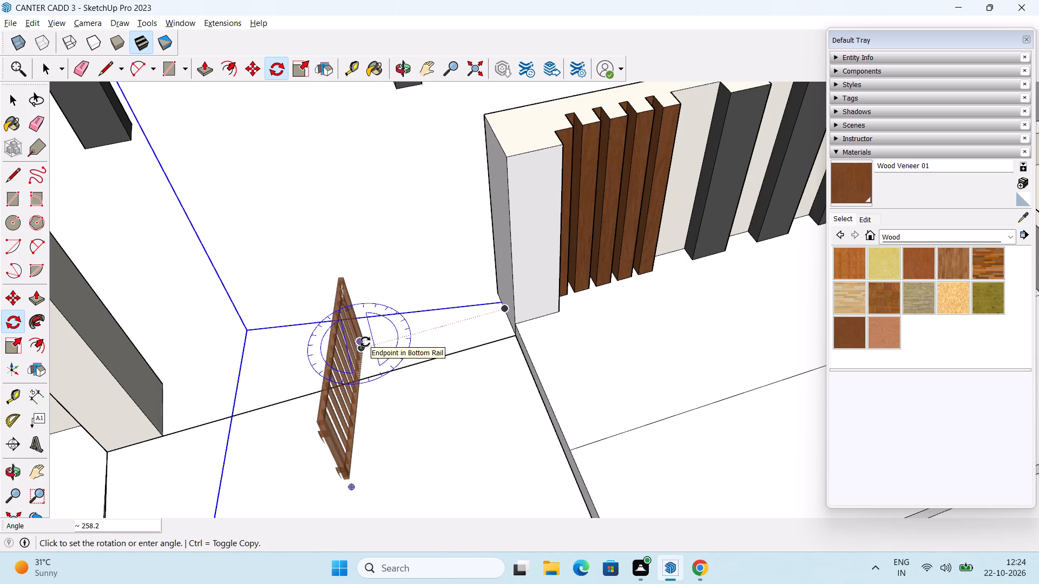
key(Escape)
Clear the gate selection and examine the whole house and front boundary with the gate in place.
scroll(376, 342, down, 7)
key(space)
scroll(381, 343, down, 13)
click(164, 314)
middle_drag(420, 419, 307, 321)
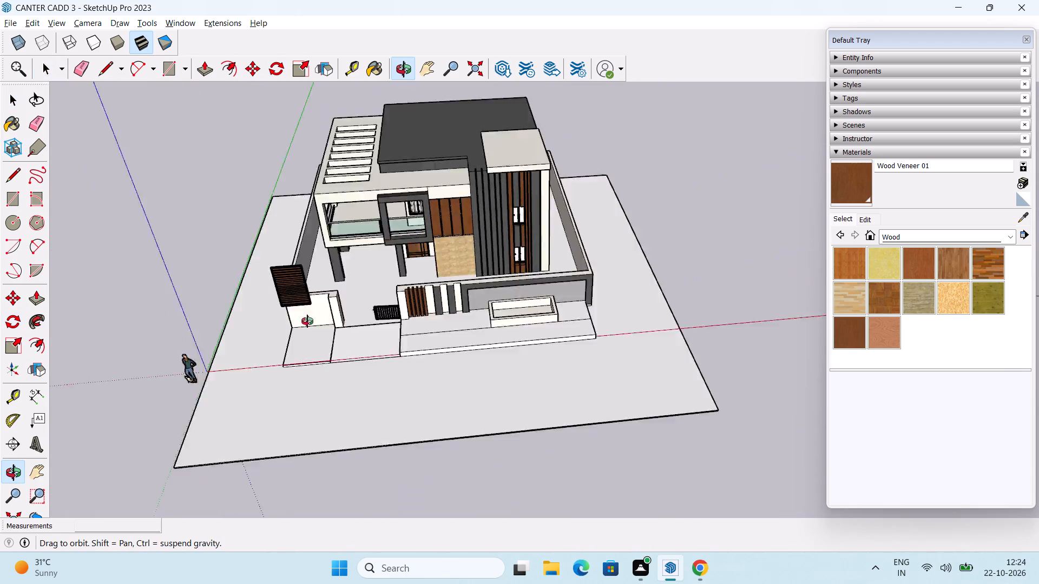
middle_drag(307, 321, 294, 314)
scroll(384, 355, up, 5)
middle_drag(428, 315, 434, 407)
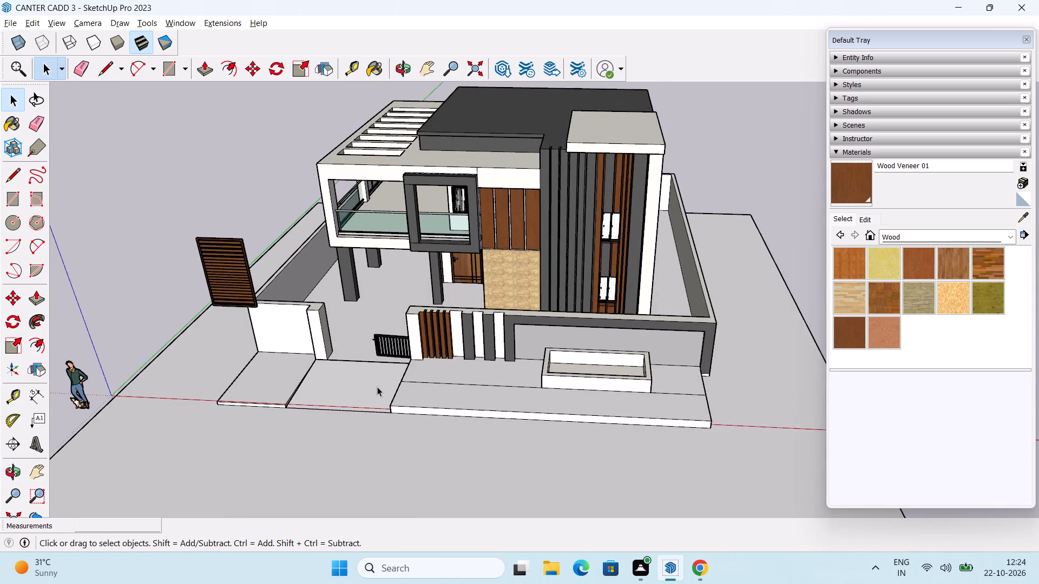
scroll(369, 374, up, 5)
middle_drag(392, 356, 400, 389)
scroll(442, 376, down, 6)
shift+middle_drag(594, 376, 514, 357)
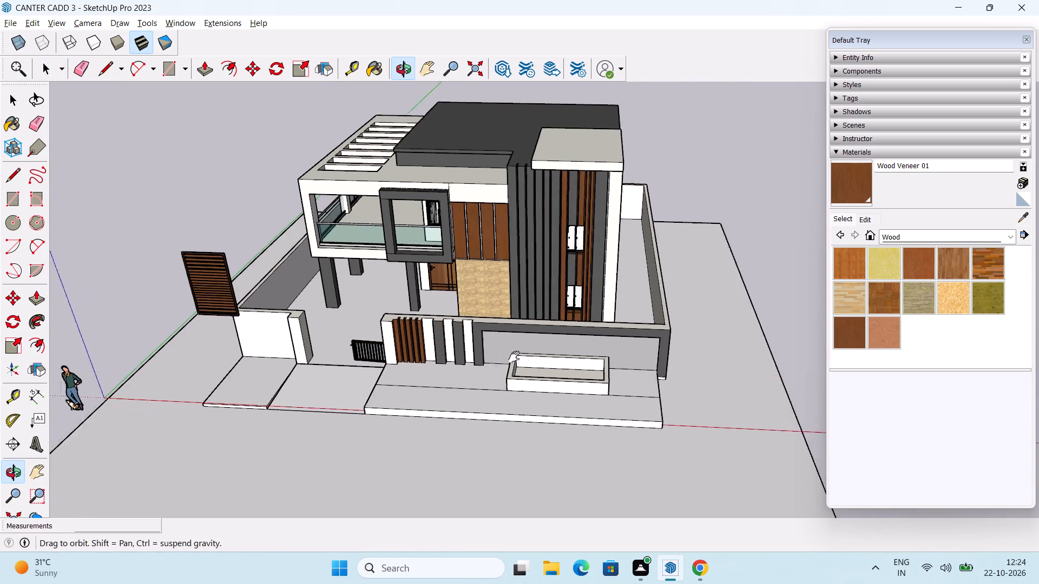
shift+middle_drag(514, 357, 510, 357)
middle_drag(547, 404, 574, 387)
Save the house model under its existing file name.
key(ctrl+s)
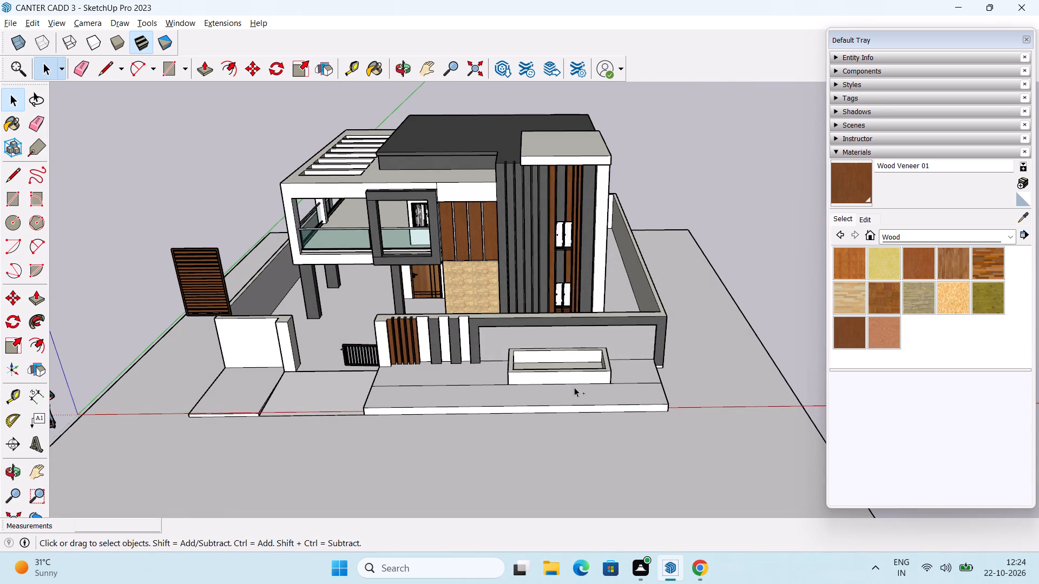
key(ctrl+s)
key(ctrl+s)
key(ctrl+s)
key(ctrl+s)
key(ctrl+s)
key(ctrl+s)
key(ctrl+s)
key(ctrl+s)
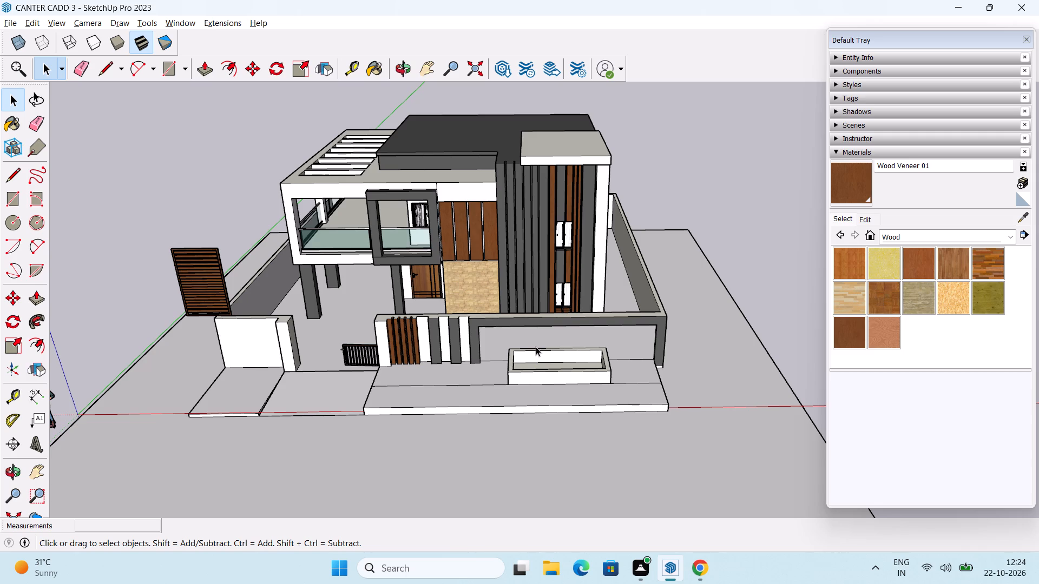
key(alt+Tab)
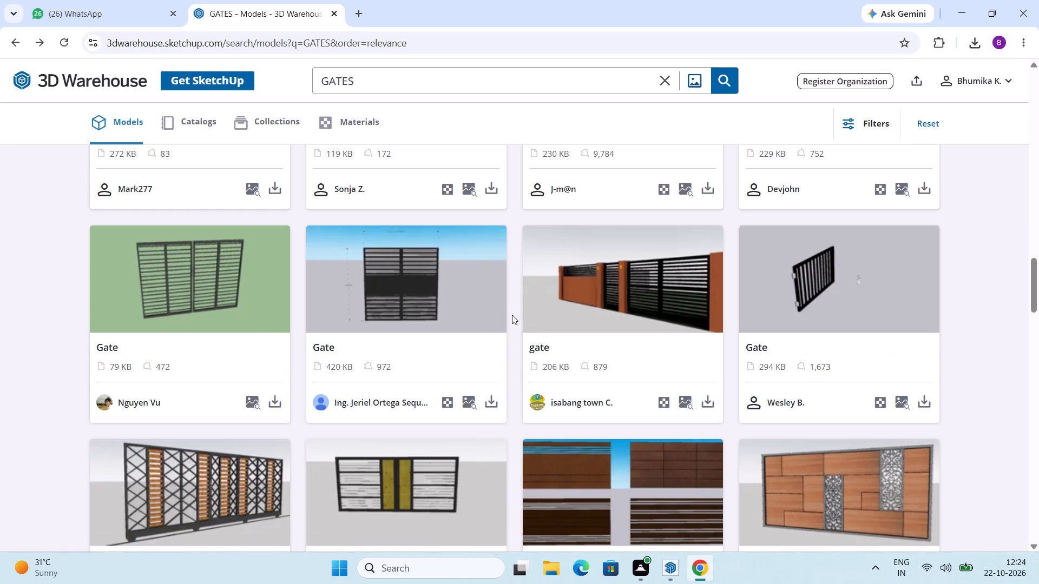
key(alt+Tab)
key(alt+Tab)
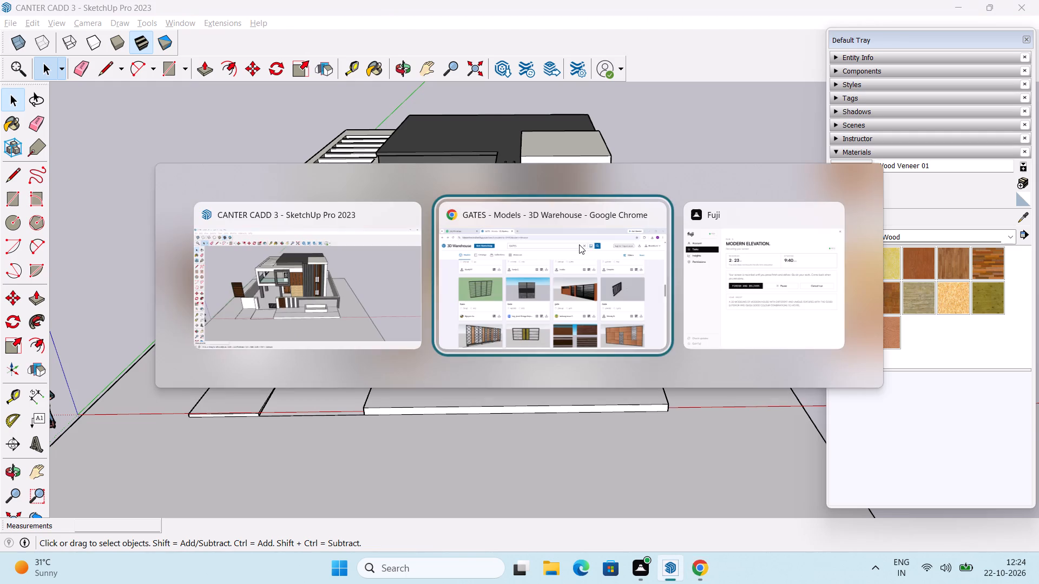
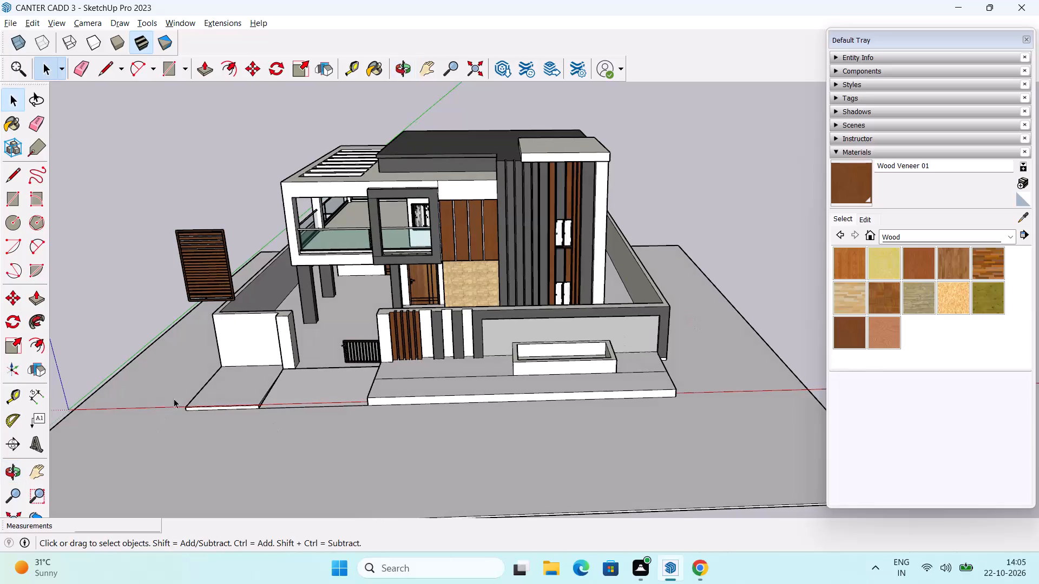
Open the gate group in the front opening and rotate its inner gate 10 degrees about the lower hinge-side corner.
scroll(219, 396, up, 6)
middle_drag(412, 366, 409, 452)
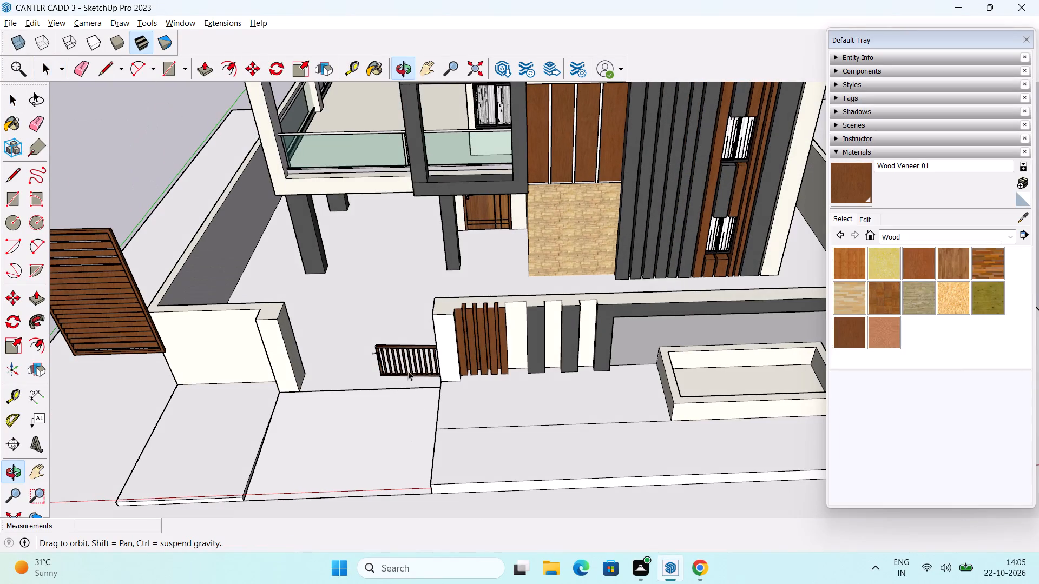
click(407, 361)
shift+middle_drag(491, 384, 445, 375)
middle_drag(418, 400, 451, 404)
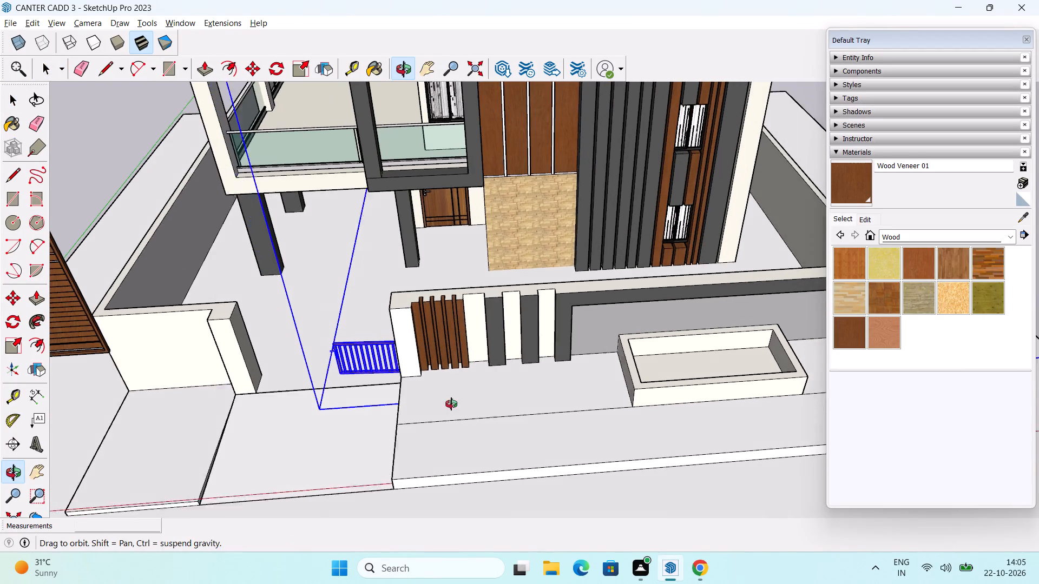
middle_drag(451, 404, 456, 404)
double_click(363, 363)
click(363, 363)
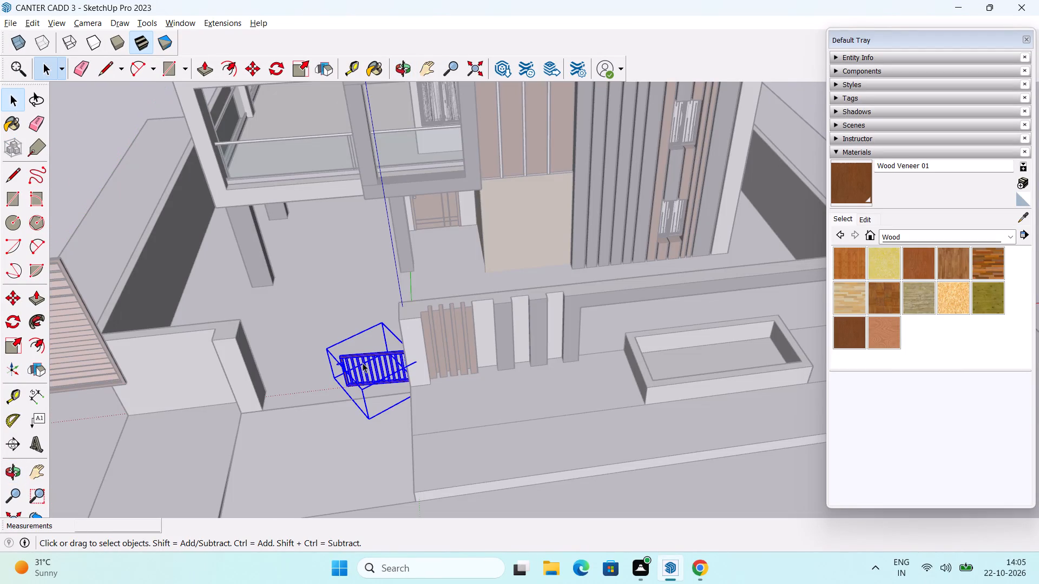
scroll(367, 367, up, 4)
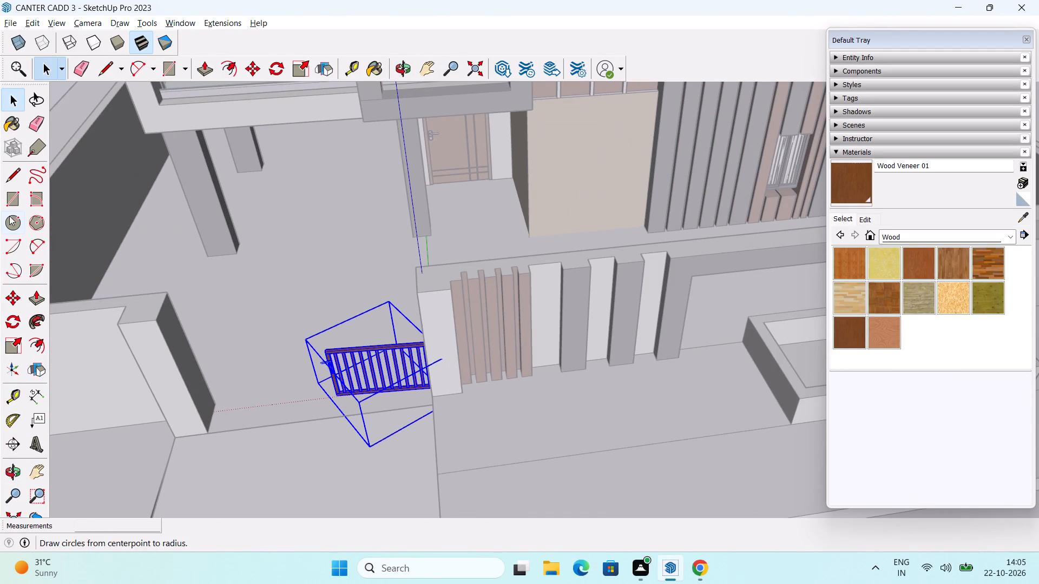
click(18, 322)
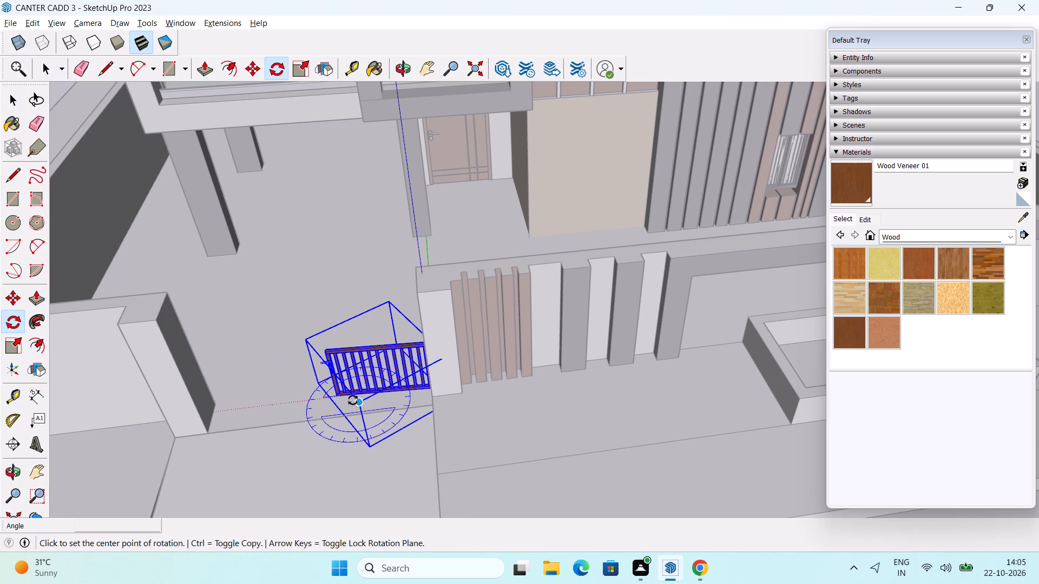
click(340, 399)
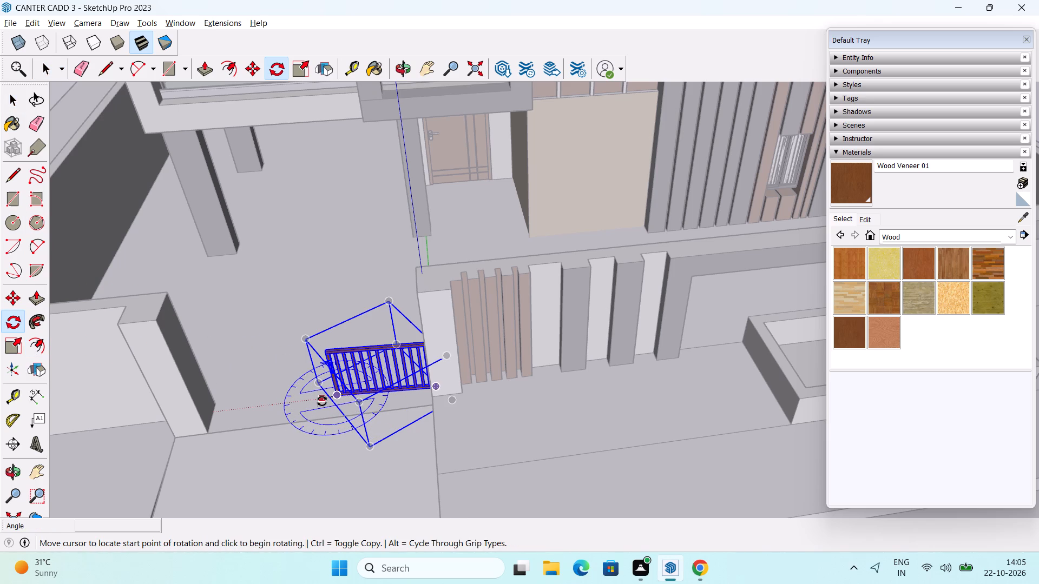
key(Escape)
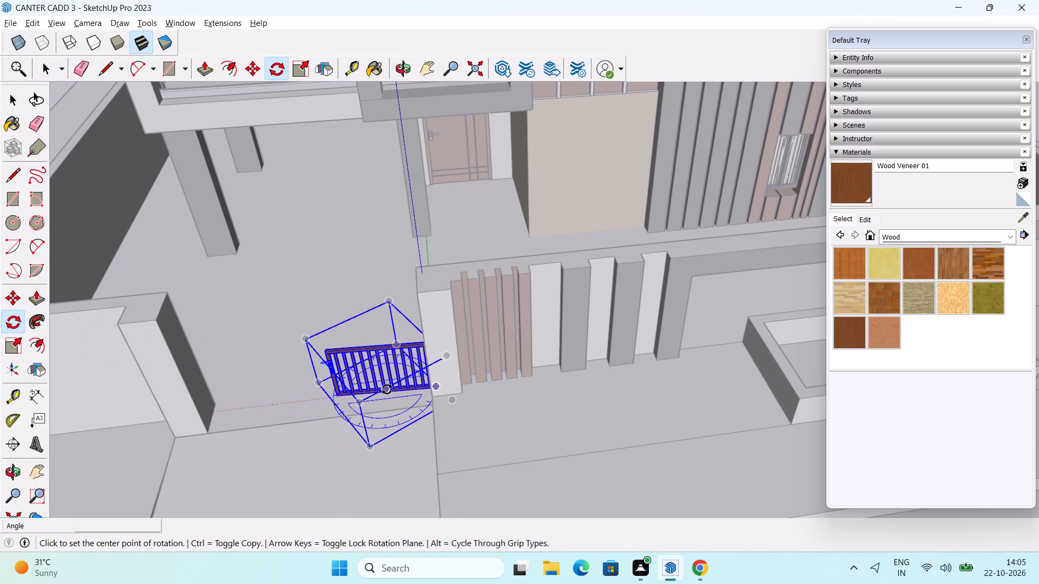
scroll(387, 391, up, 12)
middle_drag(447, 366, 480, 367)
click(464, 383)
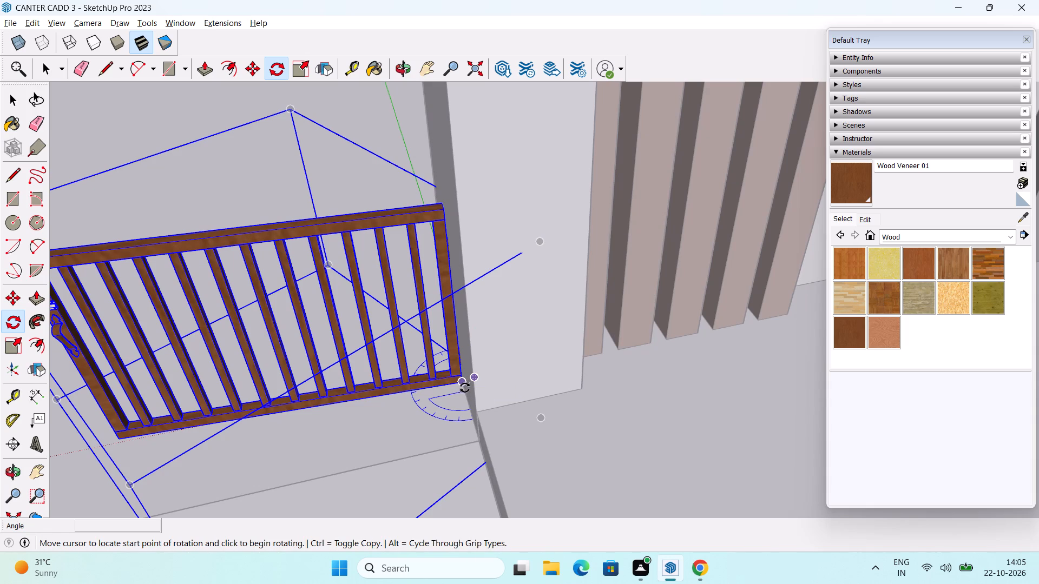
click(468, 390)
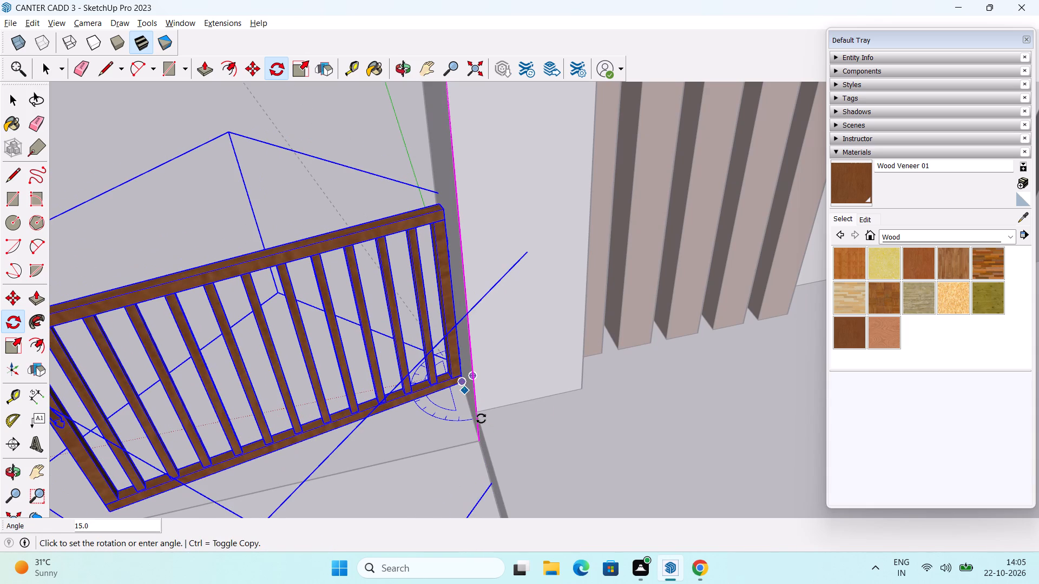
text(10)
key(Return)
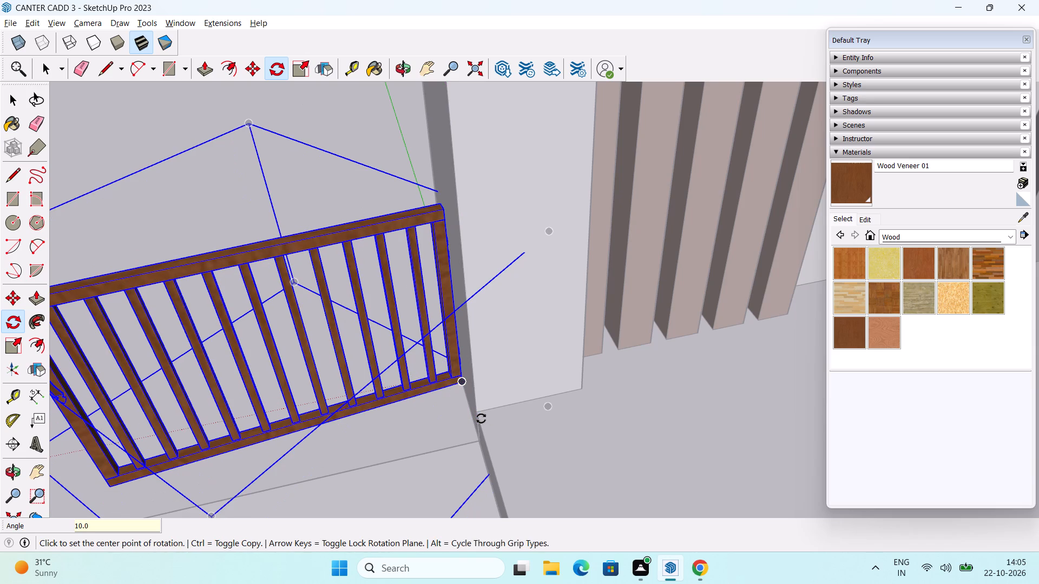
Change the gate's rotation angle to 5 degrees and exit the gate group.
text(5')
key(BackSpace)
key(BackSpace)
key(5)
key(Return)
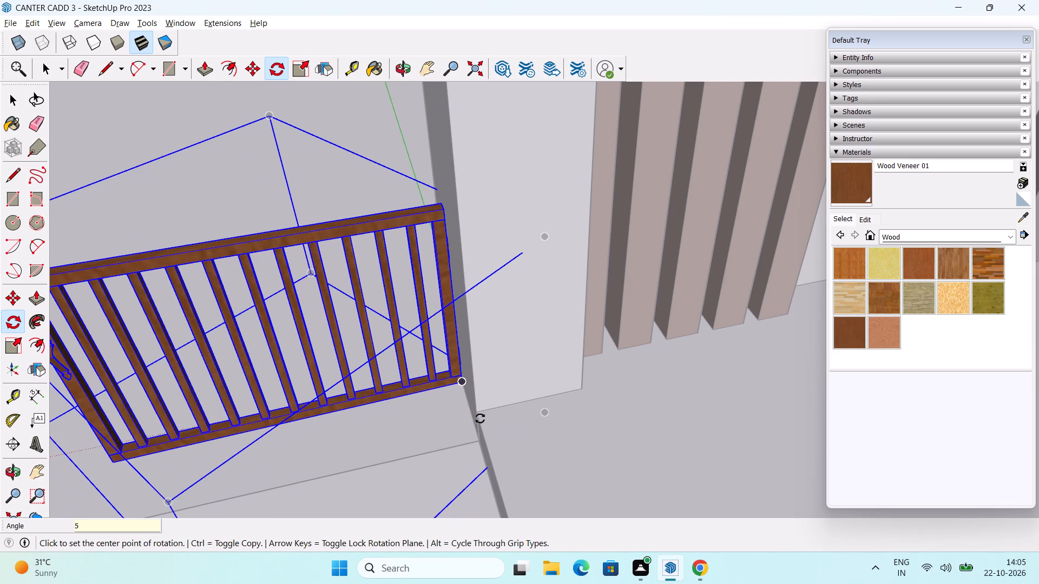
scroll(479, 419, down, 6)
key(space)
scroll(417, 463, down, 6)
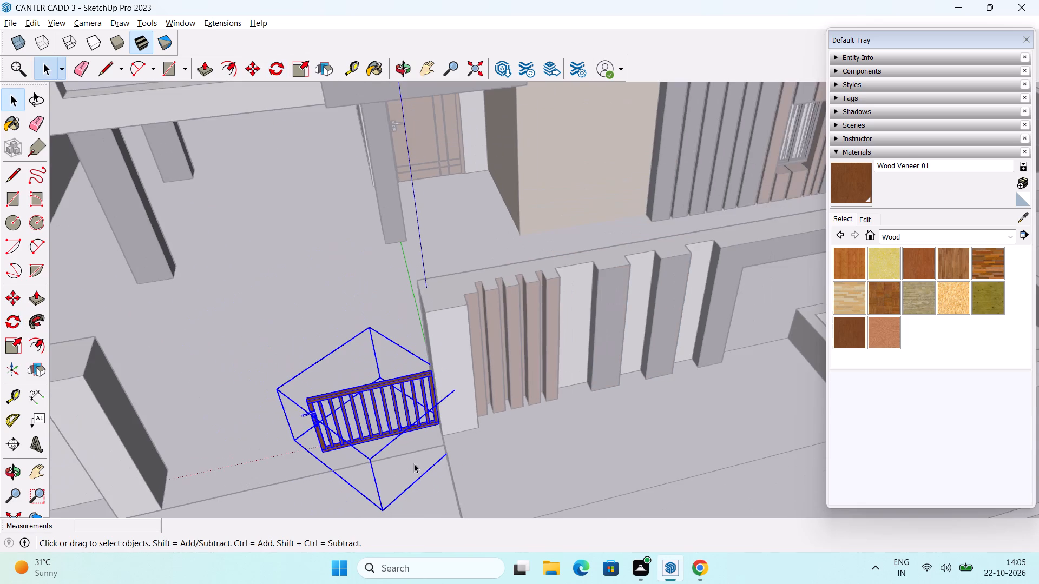
key(Escape)
middle_drag(402, 472, 418, 427)
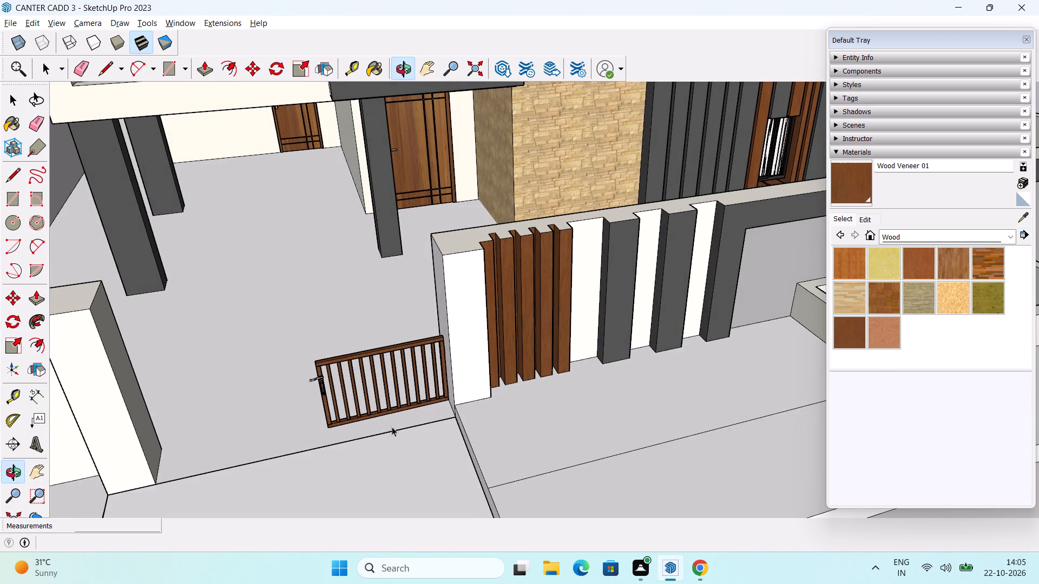
Open the gate group for editing and select the complete inner gate.
click(364, 370)
scroll(352, 415, up, 2)
middle_drag(350, 423, 362, 382)
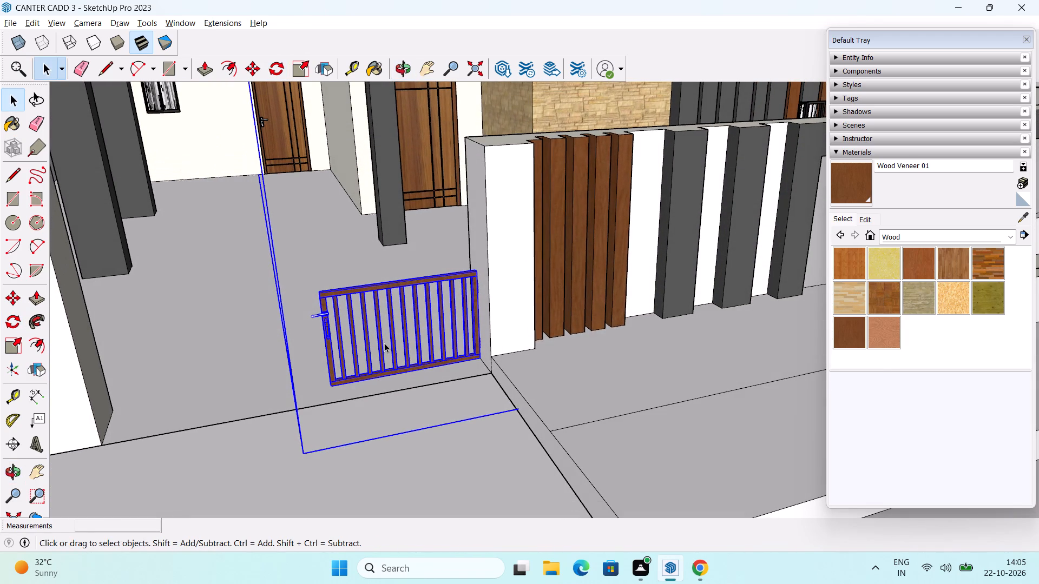
click(391, 343)
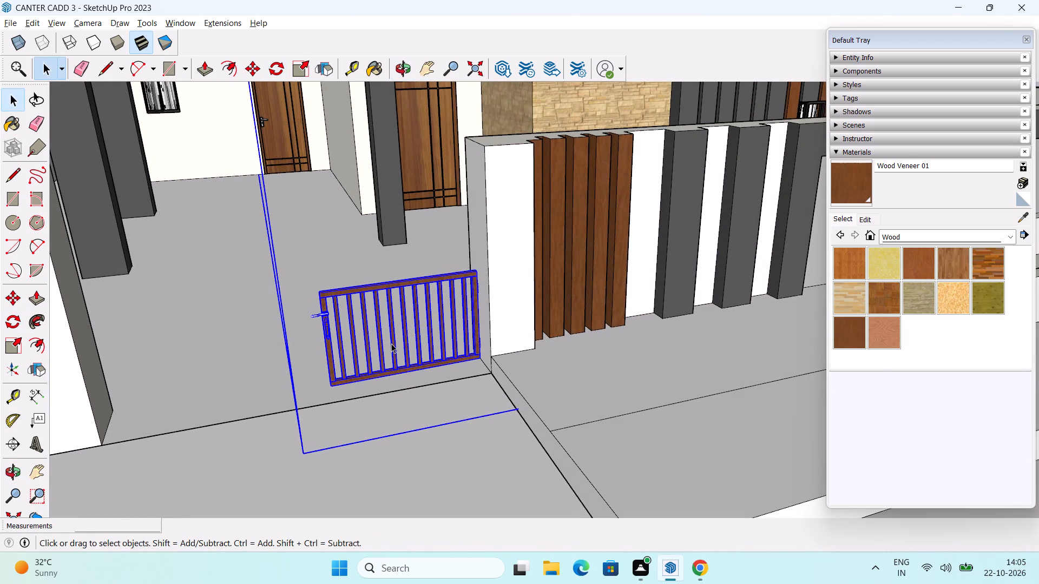
click(391, 343)
double_click(390, 334)
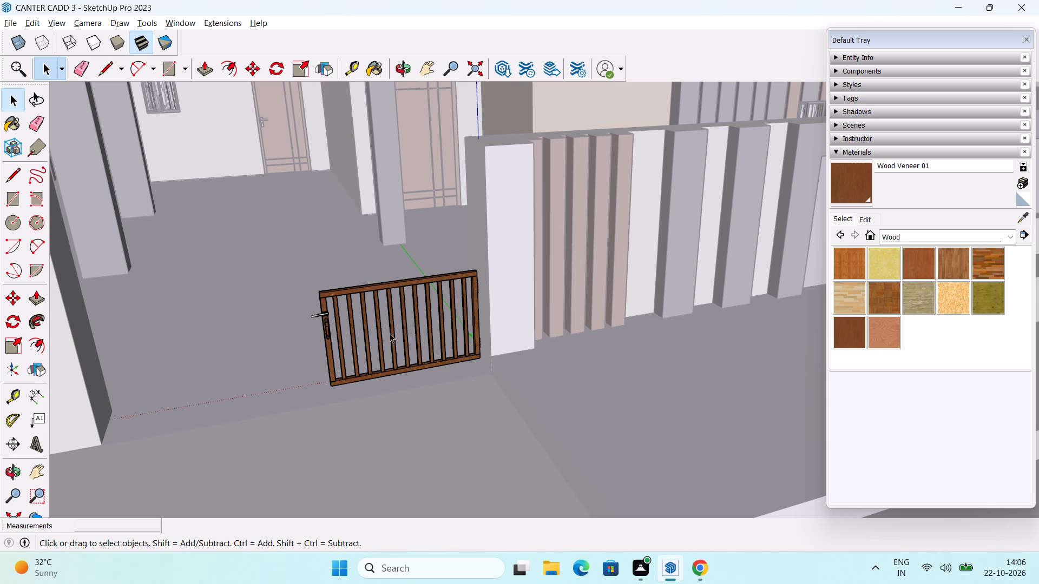
click(390, 333)
middle_drag(400, 353, 389, 374)
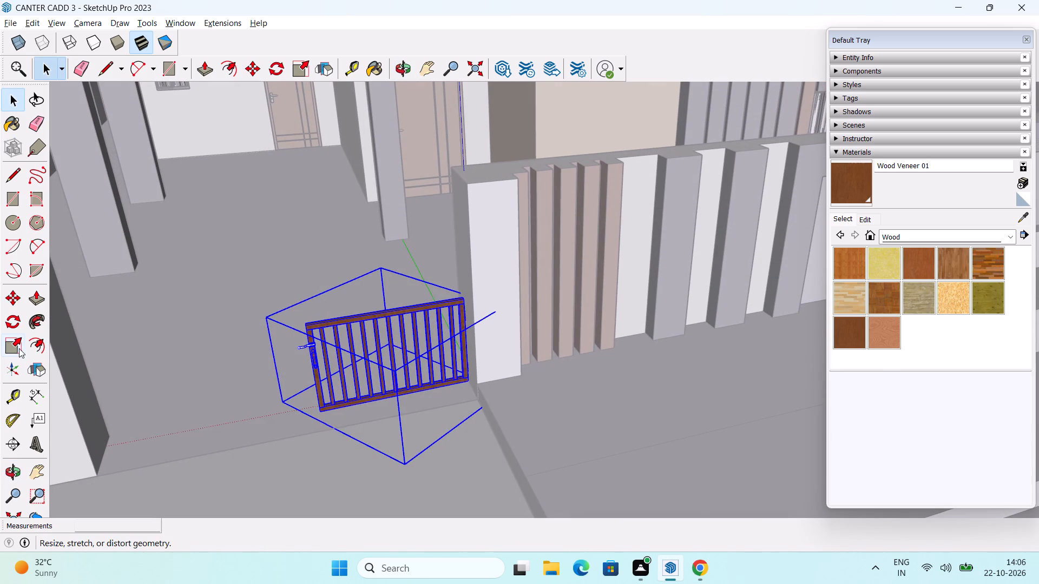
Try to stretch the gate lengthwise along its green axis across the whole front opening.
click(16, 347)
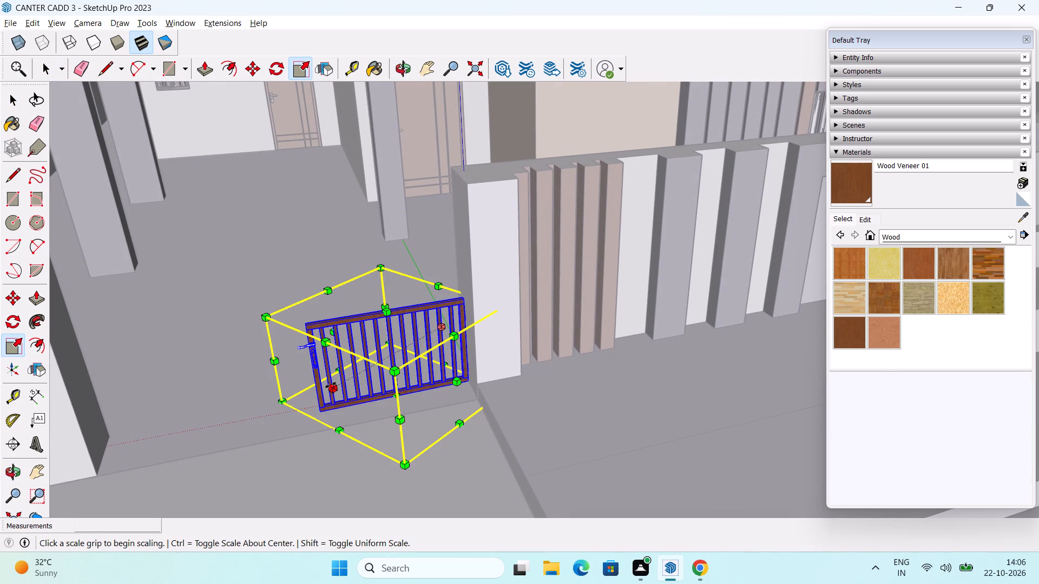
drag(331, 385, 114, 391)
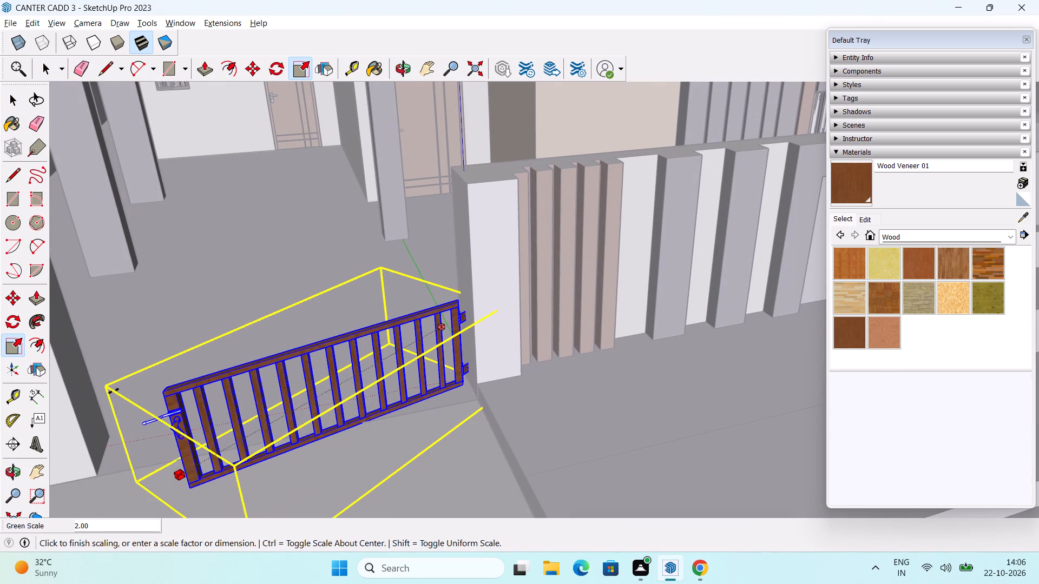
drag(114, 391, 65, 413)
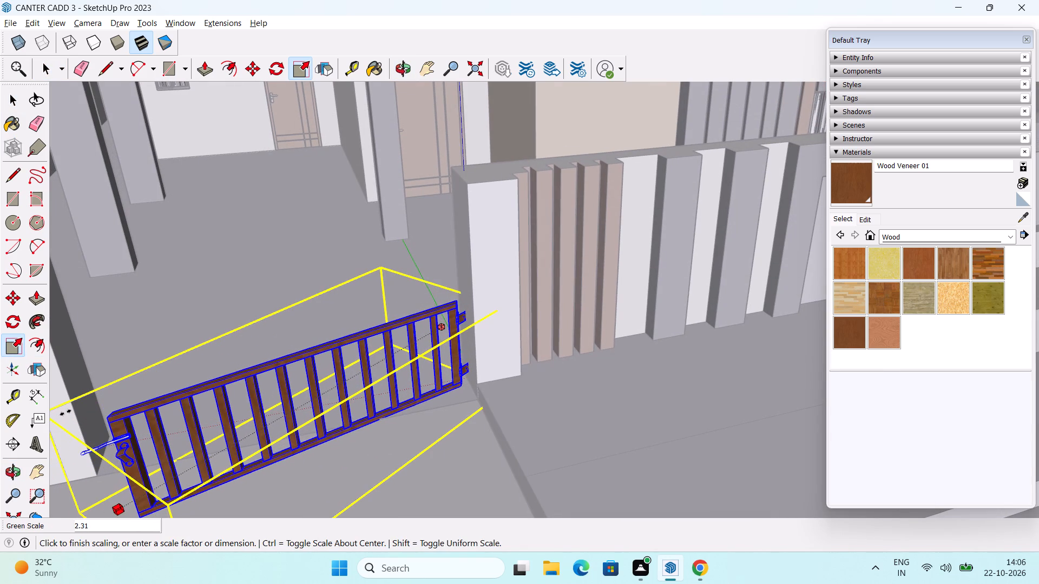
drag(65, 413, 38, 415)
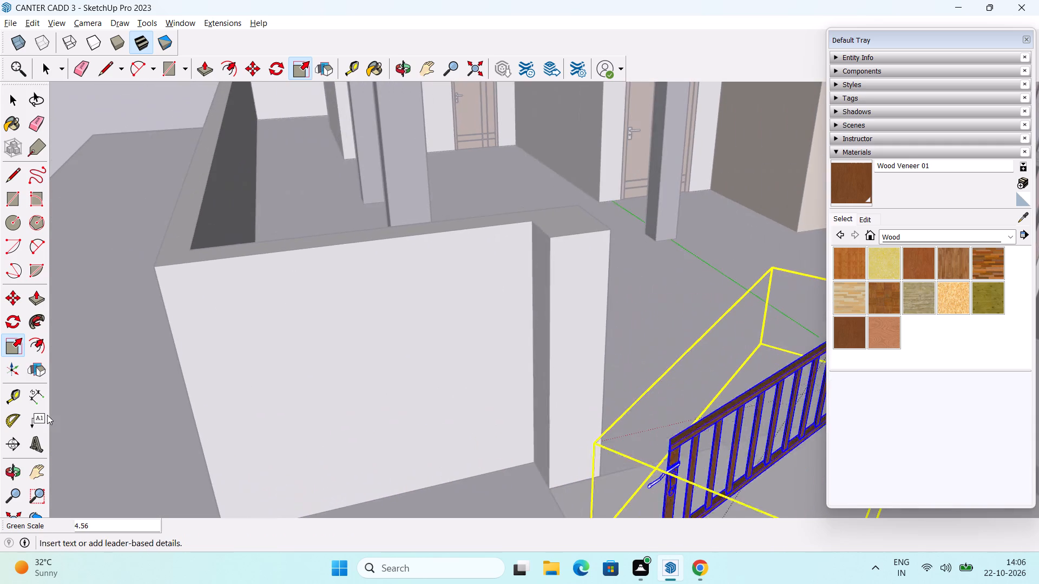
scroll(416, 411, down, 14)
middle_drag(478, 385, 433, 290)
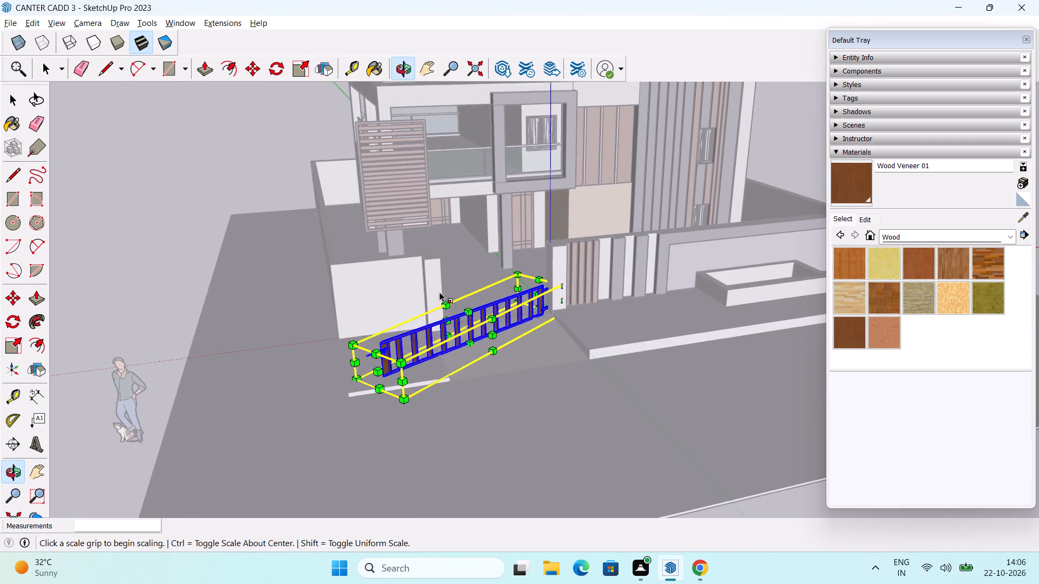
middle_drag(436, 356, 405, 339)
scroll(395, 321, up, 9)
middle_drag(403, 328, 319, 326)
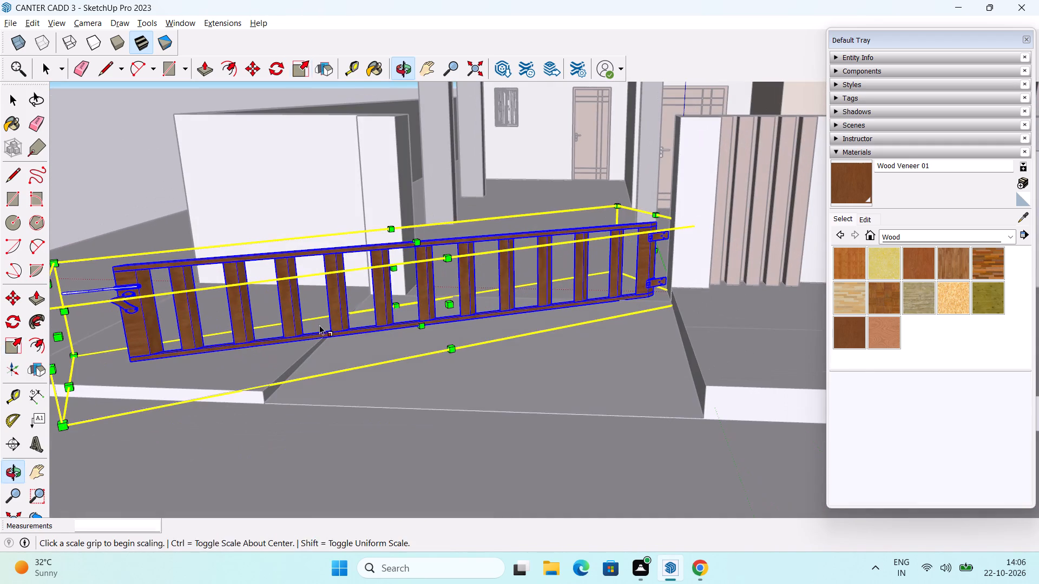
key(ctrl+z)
Scale the gate lengthwise along its green axis, extending its latch end toward the opposite white boundary pillar.
middle_drag(386, 329, 351, 355)
scroll(473, 302, up, 5)
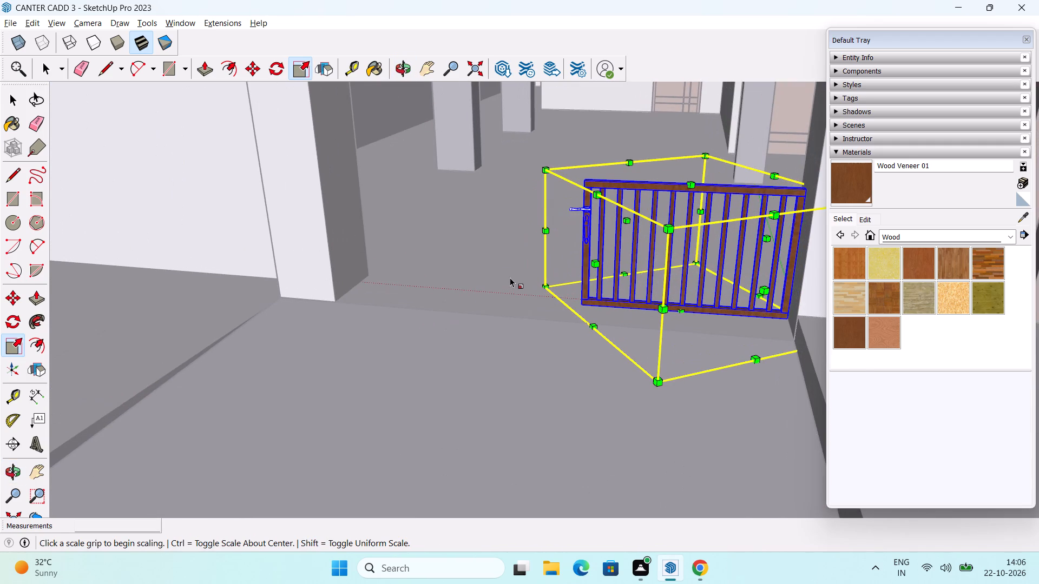
scroll(510, 277, down, 3)
middle_drag(508, 277, 404, 336)
middle_drag(460, 346, 512, 345)
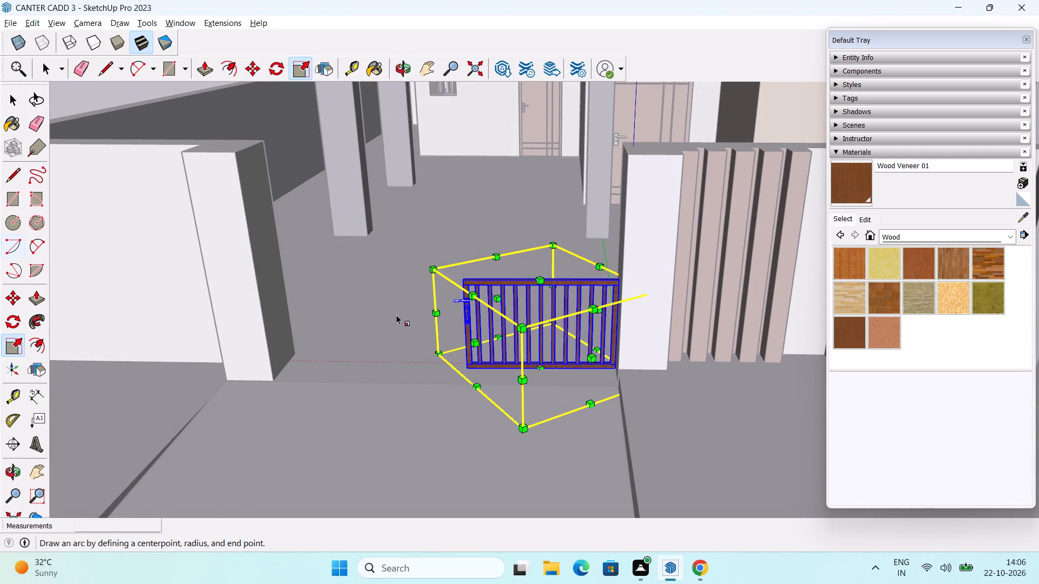
click(17, 348)
drag(476, 341, 304, 313)
scroll(385, 310, down, 3)
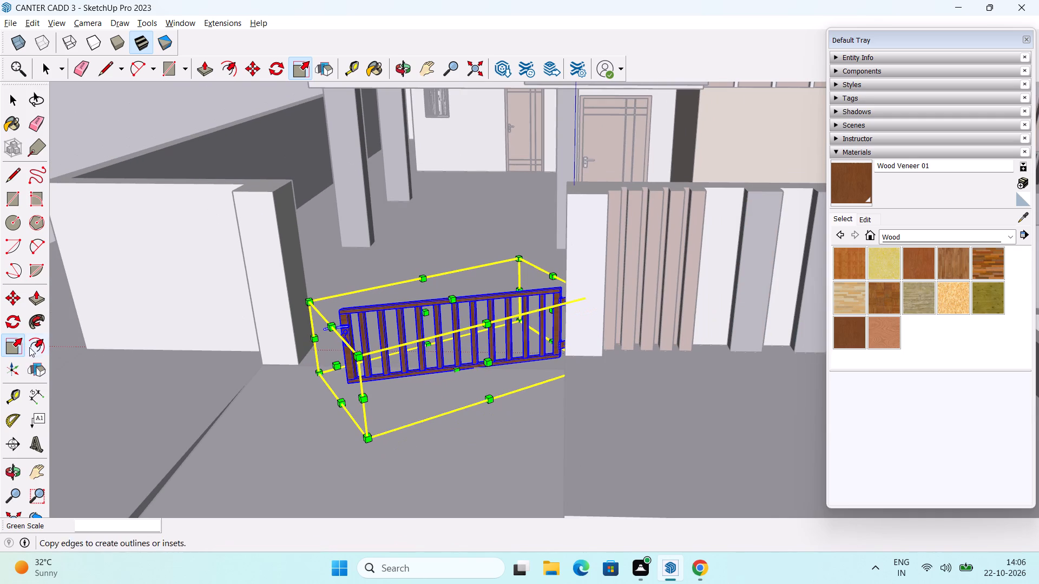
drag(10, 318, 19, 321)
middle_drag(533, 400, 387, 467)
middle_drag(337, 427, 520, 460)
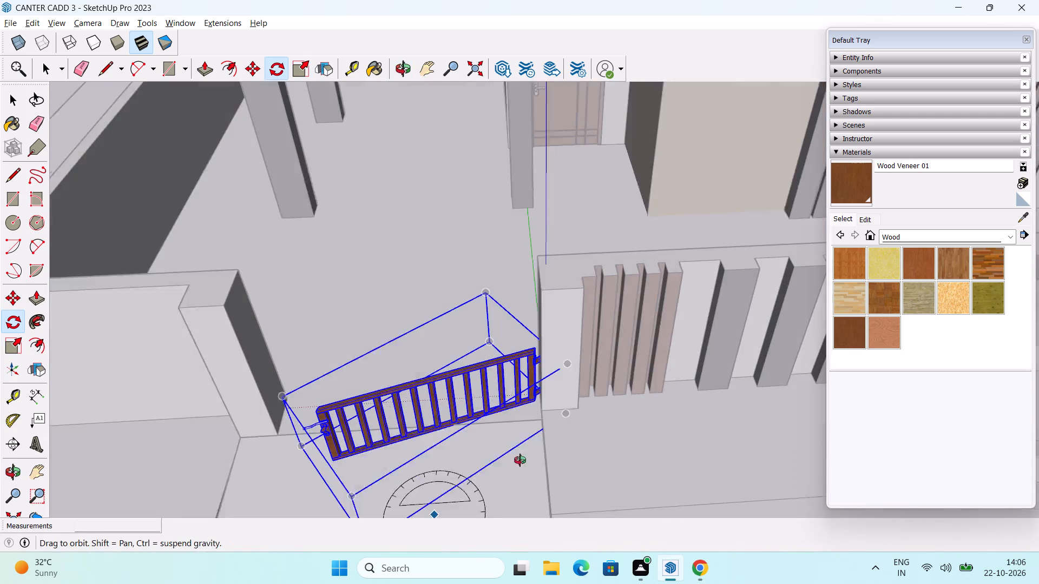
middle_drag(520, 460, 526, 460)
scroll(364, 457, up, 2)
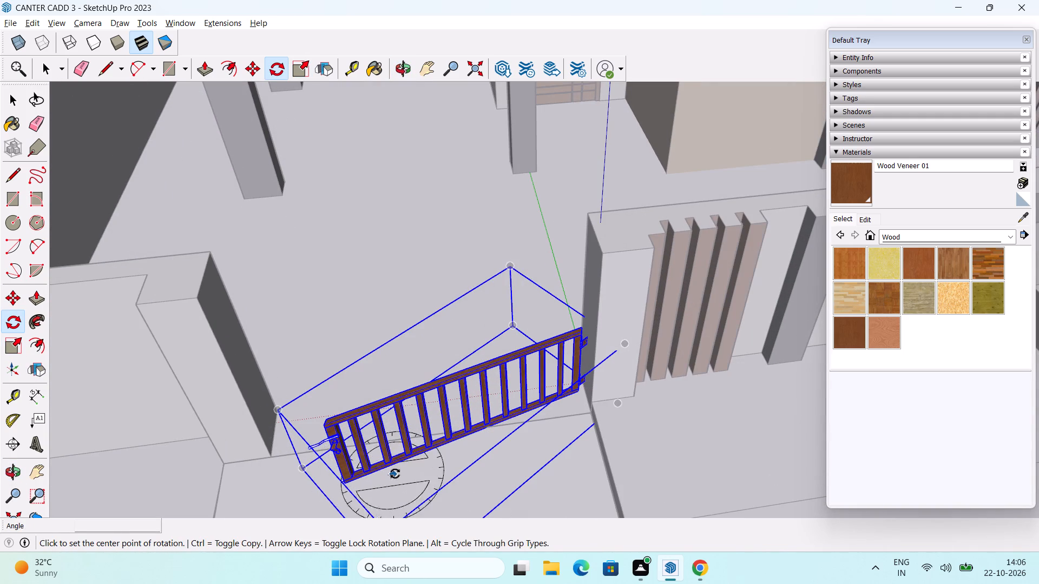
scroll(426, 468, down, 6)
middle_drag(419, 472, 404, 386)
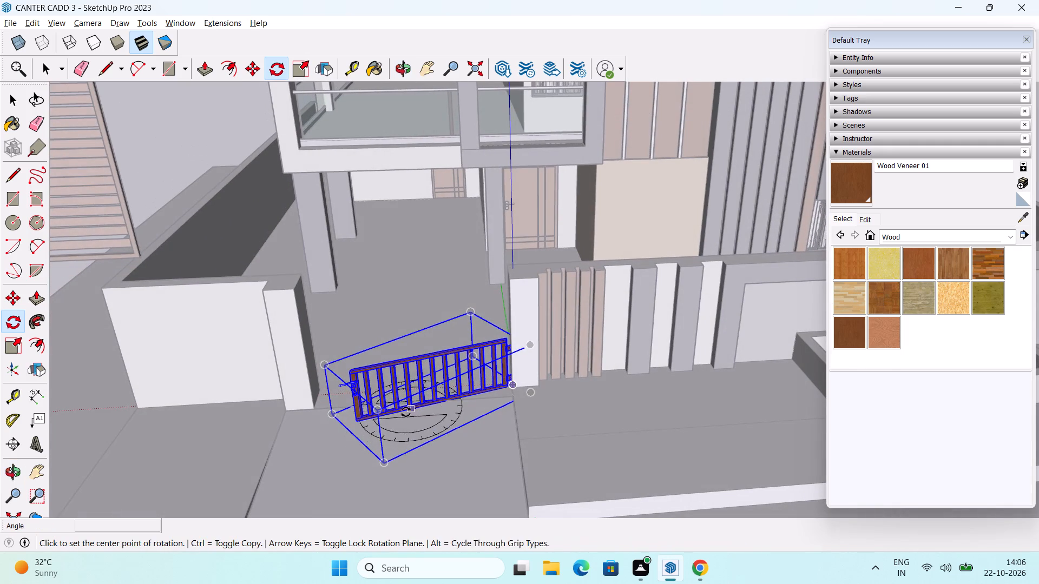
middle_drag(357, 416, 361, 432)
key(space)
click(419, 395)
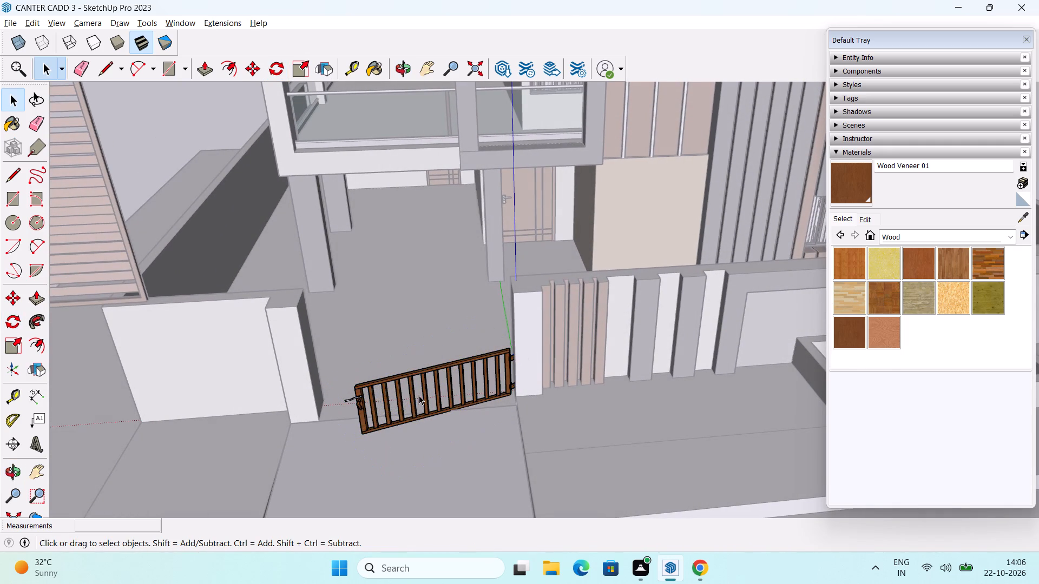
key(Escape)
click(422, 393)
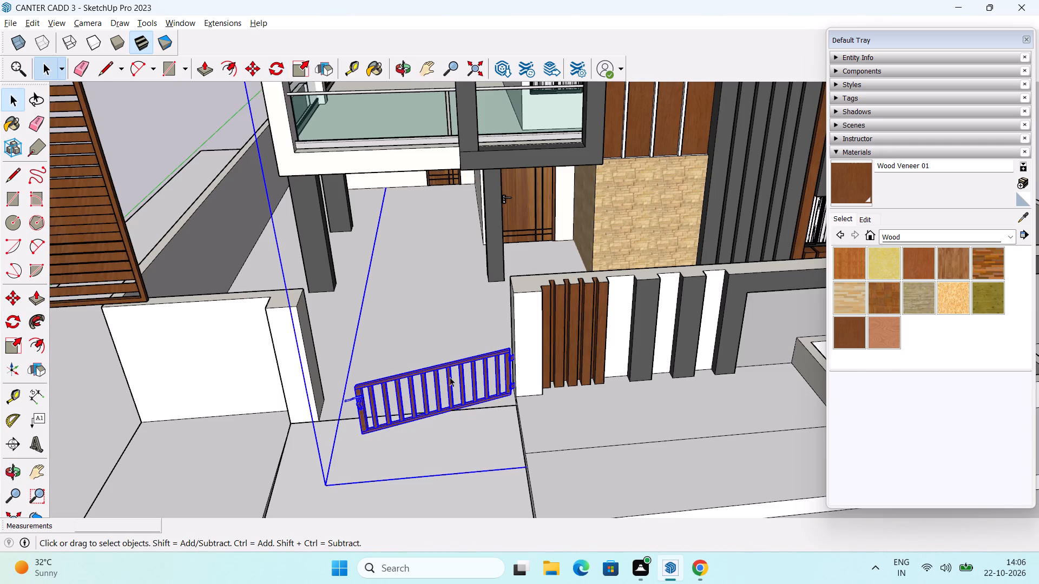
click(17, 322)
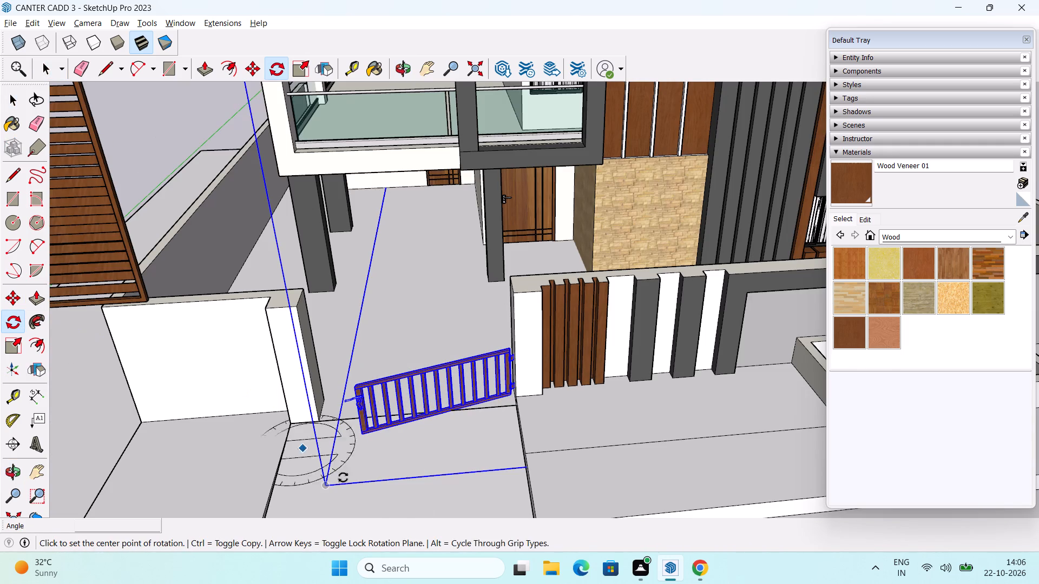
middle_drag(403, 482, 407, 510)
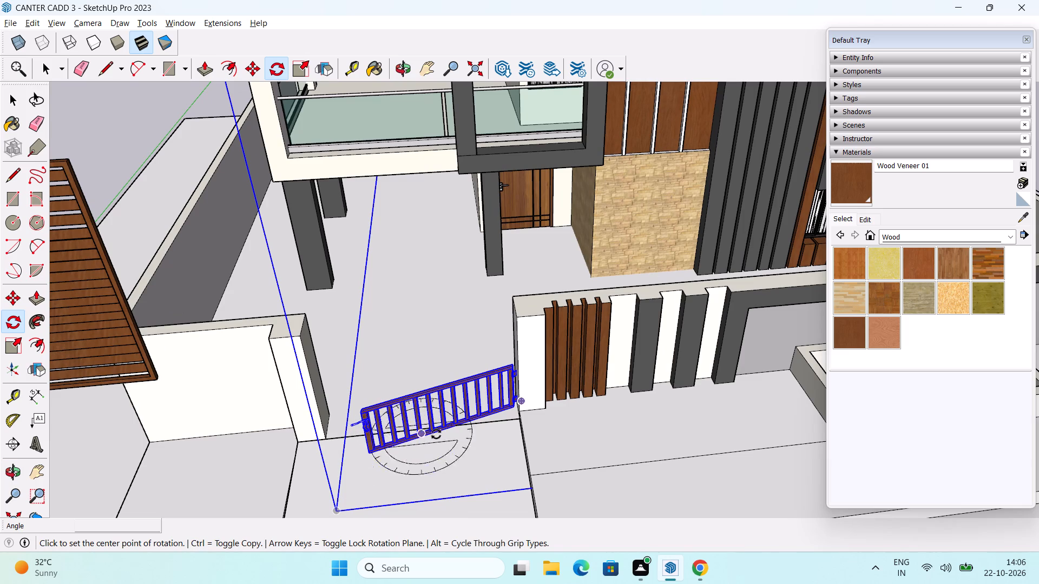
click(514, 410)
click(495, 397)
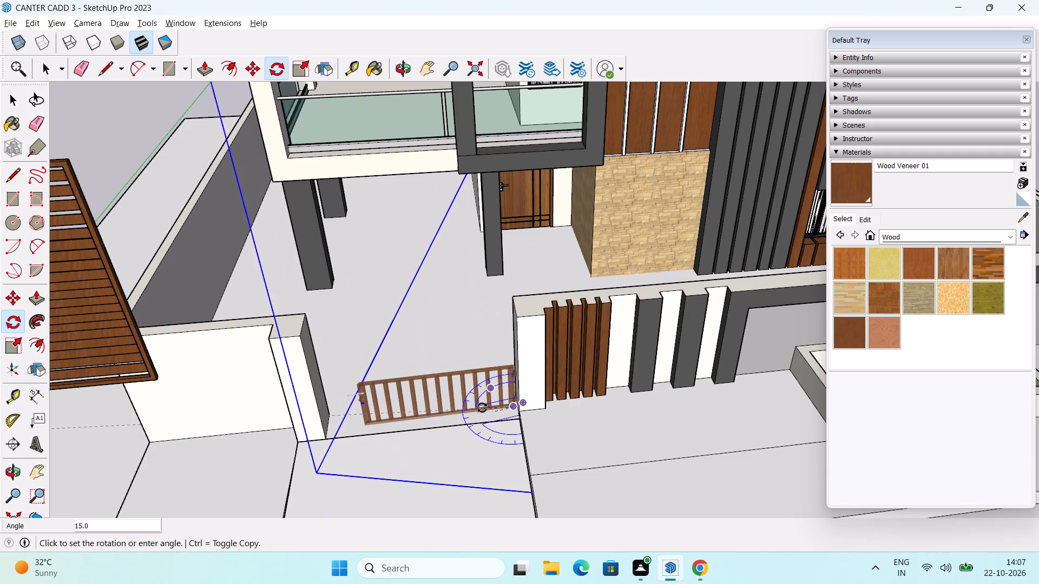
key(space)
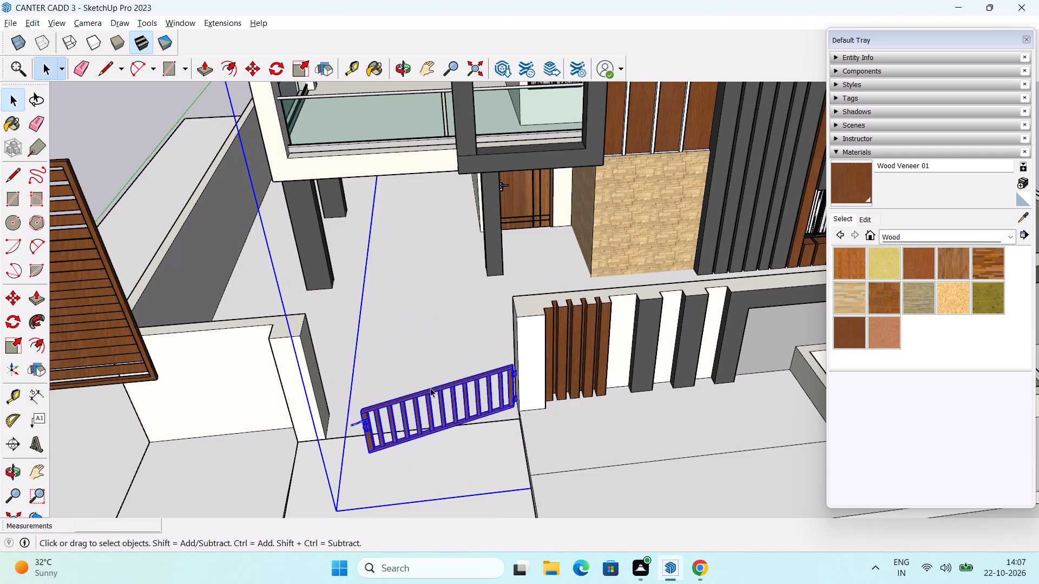
Delete the vertical-bar gate from the front boundary opening.
click(445, 408)
key(Delete)
Move the horizontally slatted wood panel about 18' 2" from above the boundary wall to the open ground in front of the entrance.
scroll(502, 522, down, 5)
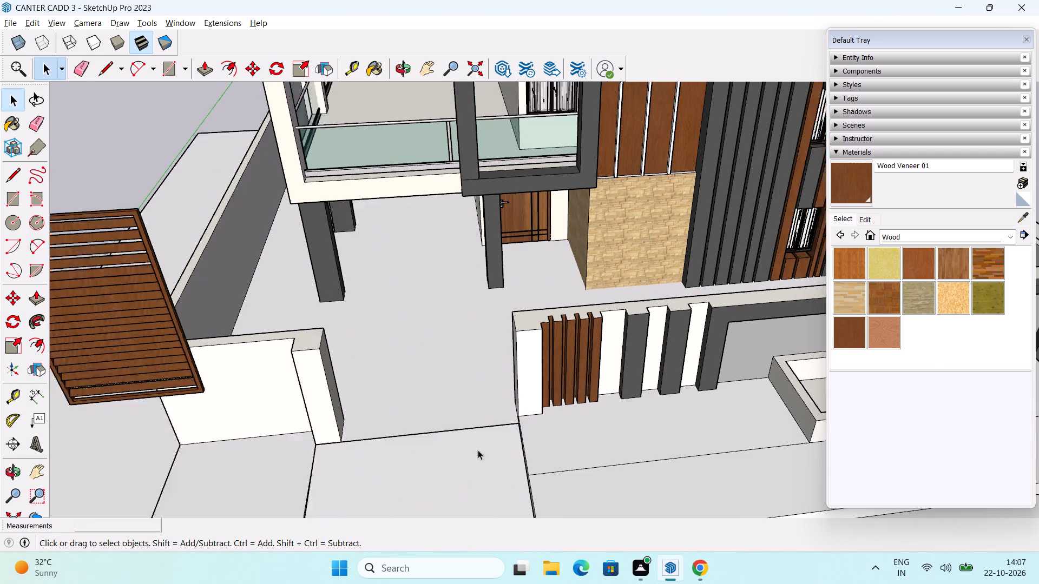
scroll(478, 450, down, 4)
click(281, 393)
middle_drag(407, 455, 417, 403)
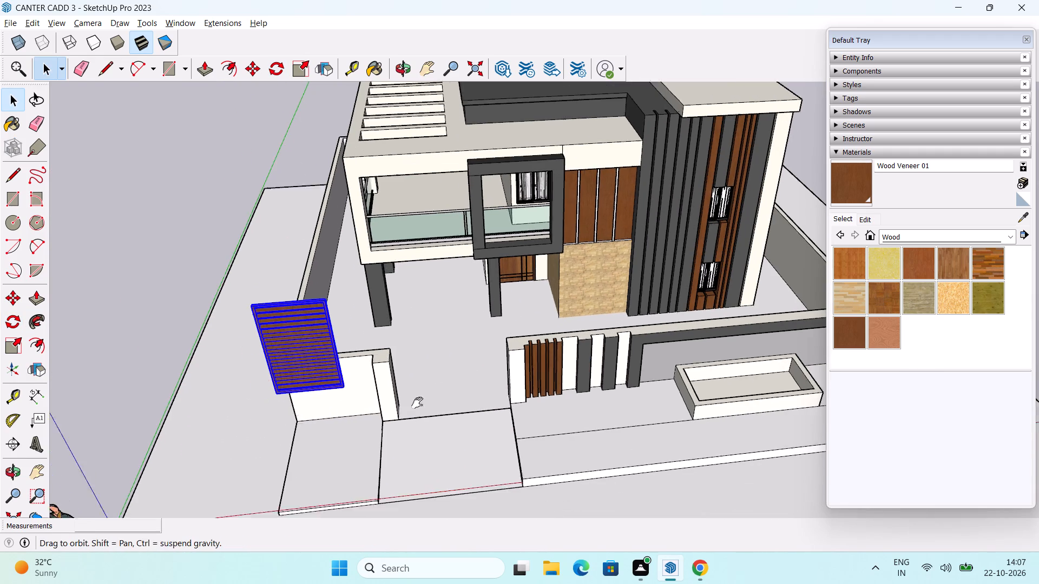
middle_drag(417, 403, 418, 399)
scroll(353, 337, up, 3)
middle_drag(397, 391, 392, 330)
scroll(474, 391, down, 2)
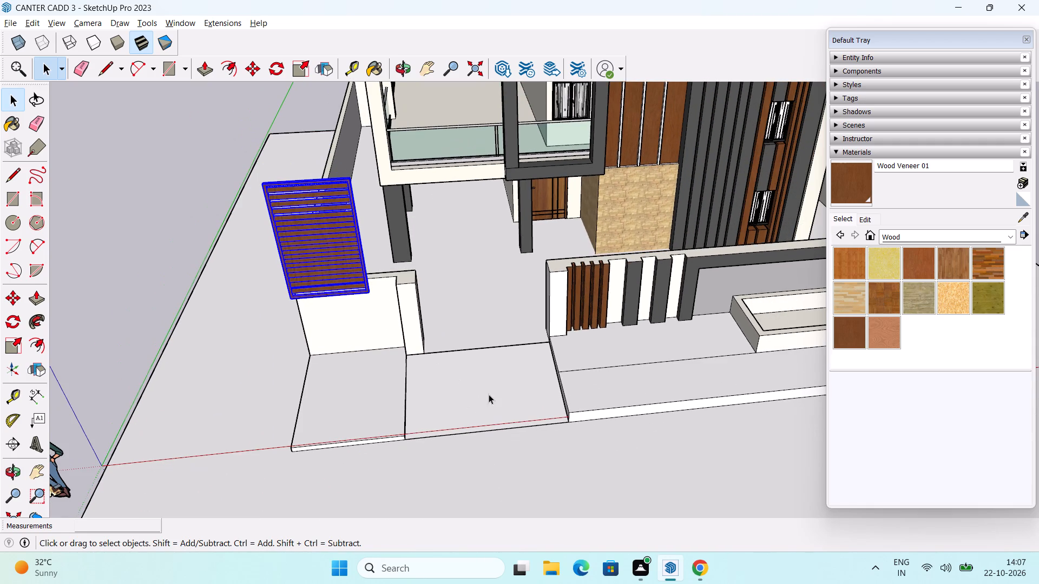
key(m)
scroll(388, 302, up, 2)
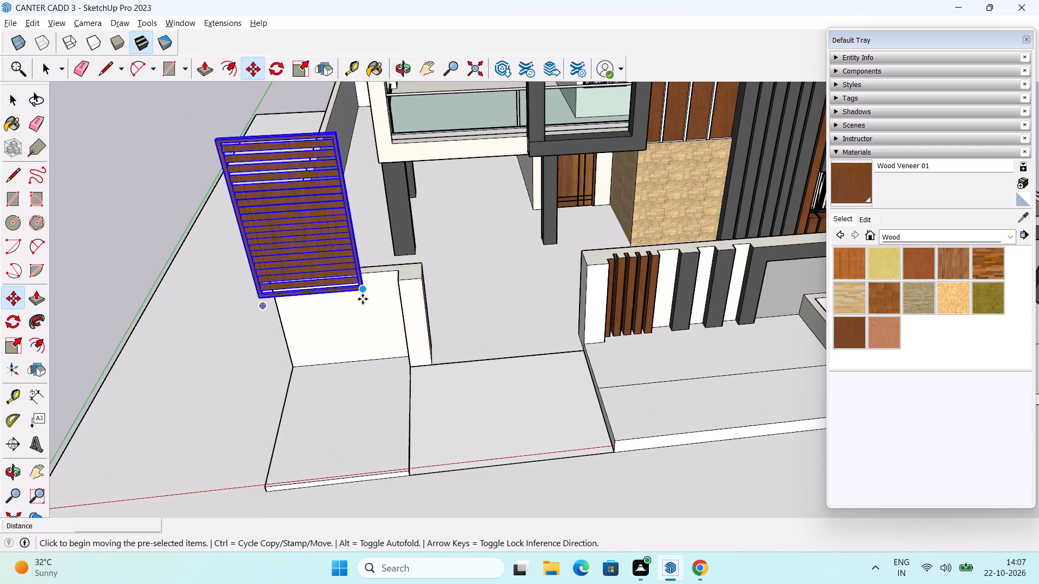
click(365, 295)
middle_drag(538, 461, 504, 339)
scroll(535, 339, down, 2)
shift+middle_drag(562, 409, 529, 319)
middle_drag(541, 336, 326, 350)
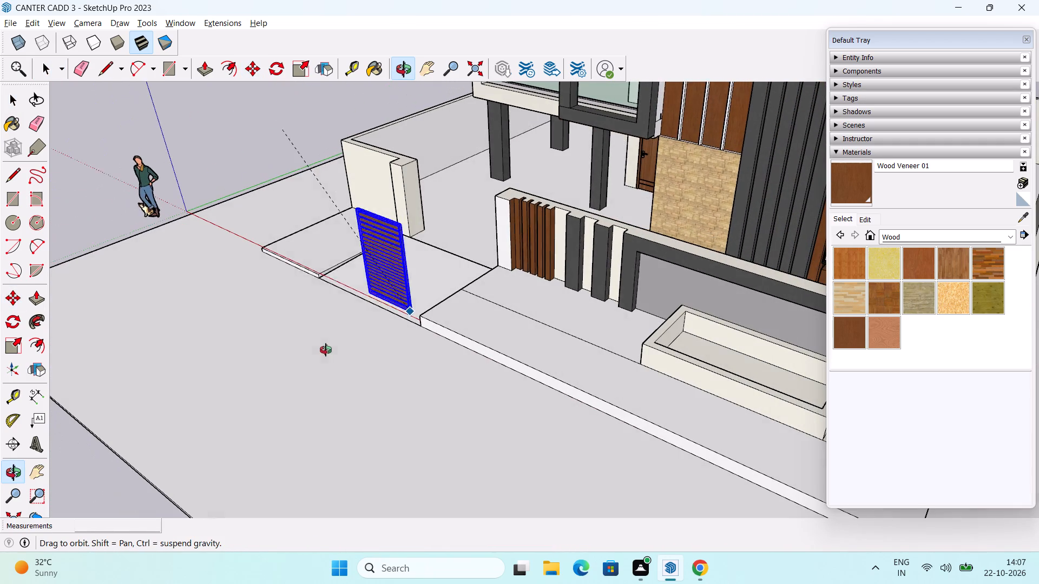
middle_drag(326, 350, 334, 349)
click(300, 406)
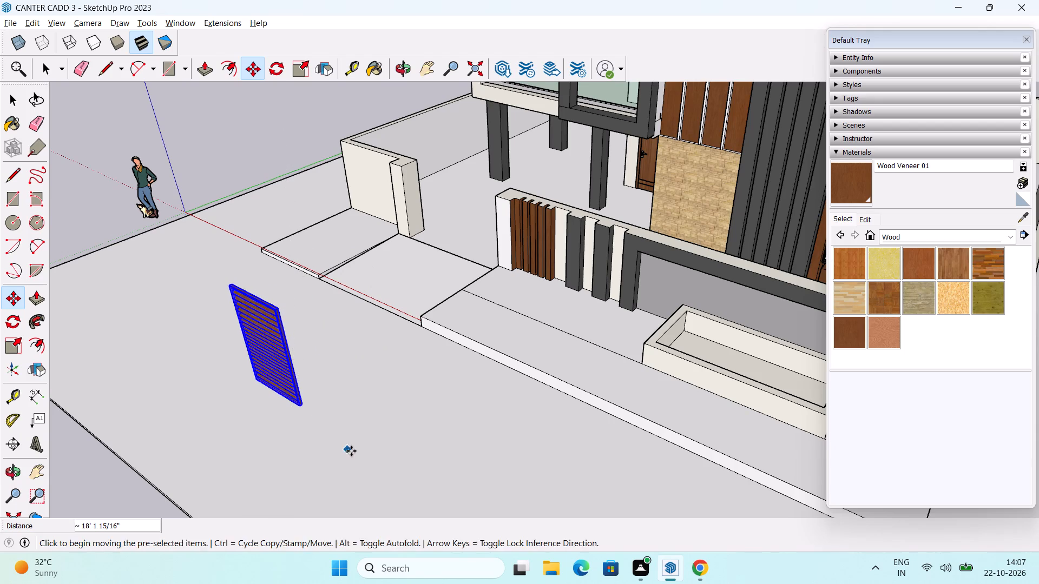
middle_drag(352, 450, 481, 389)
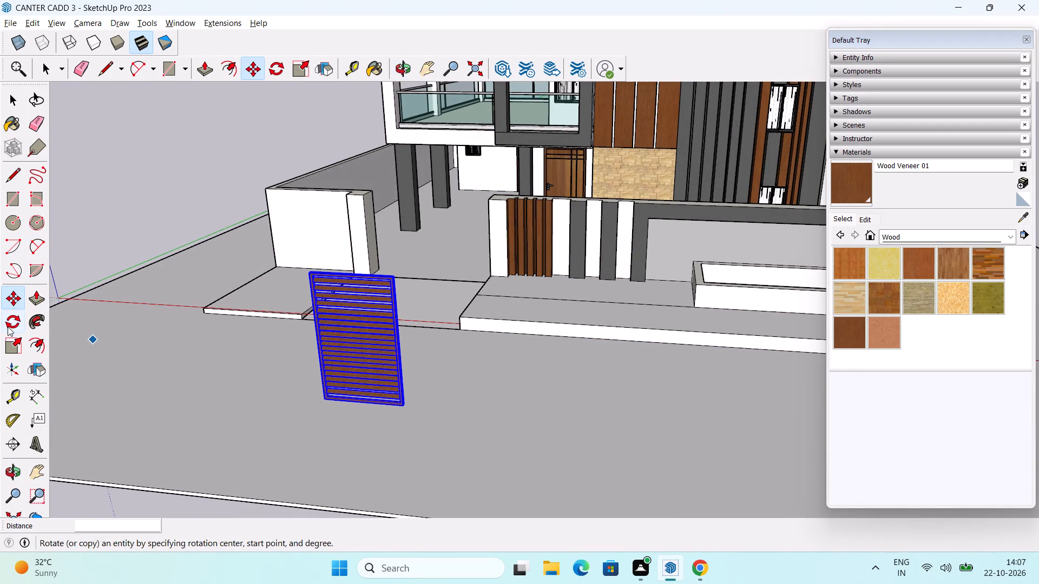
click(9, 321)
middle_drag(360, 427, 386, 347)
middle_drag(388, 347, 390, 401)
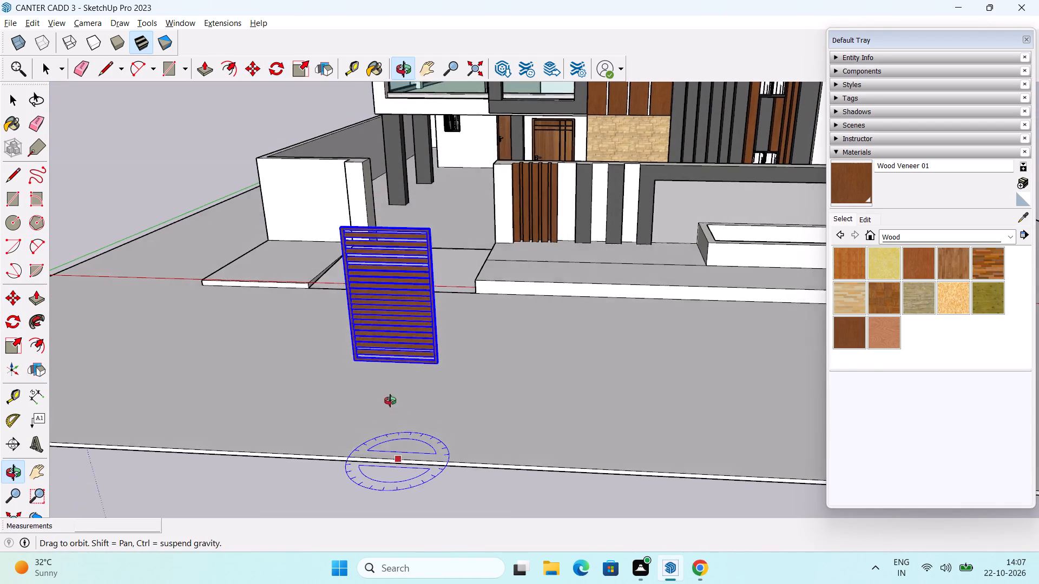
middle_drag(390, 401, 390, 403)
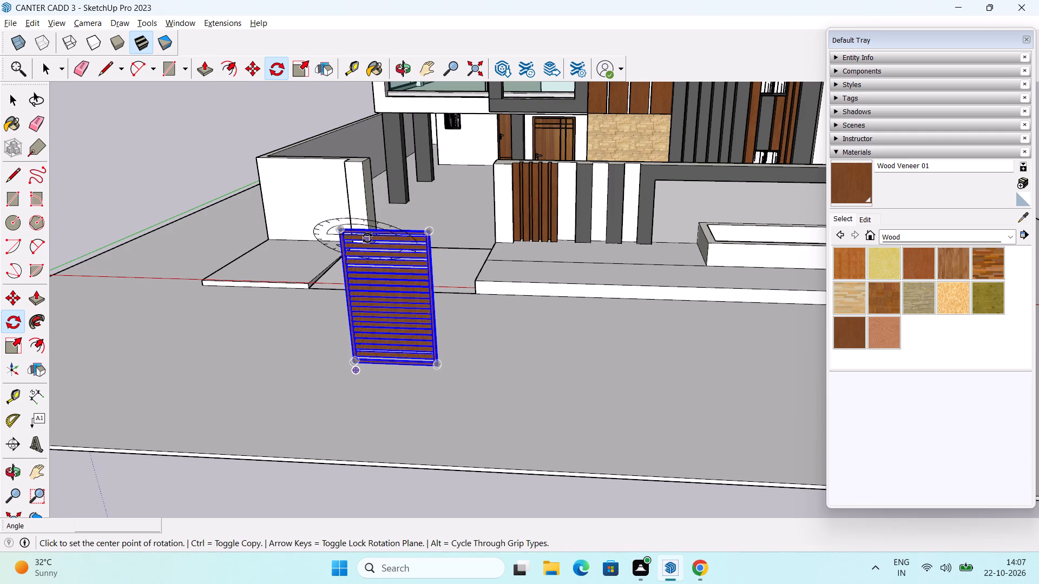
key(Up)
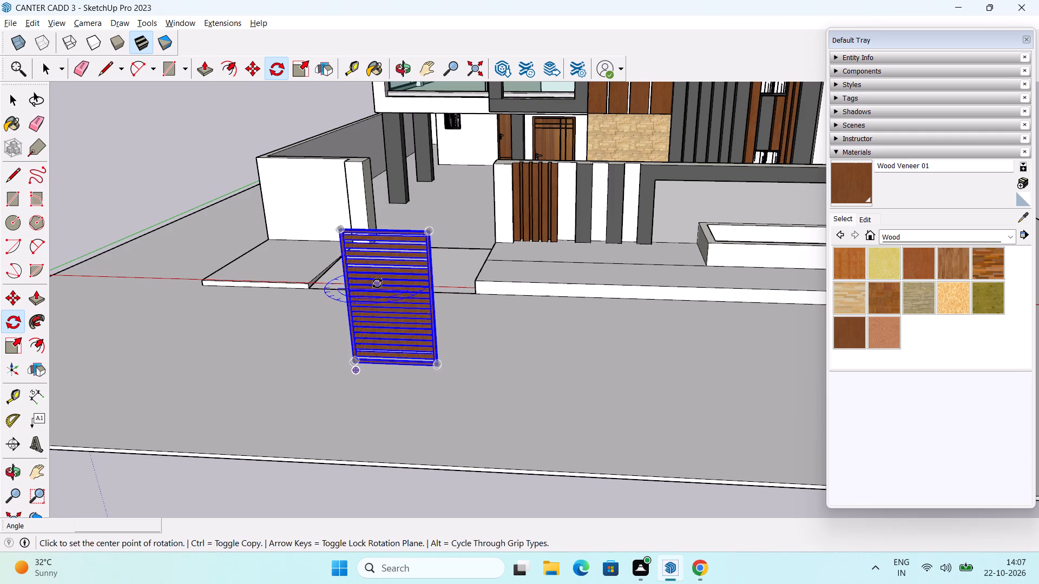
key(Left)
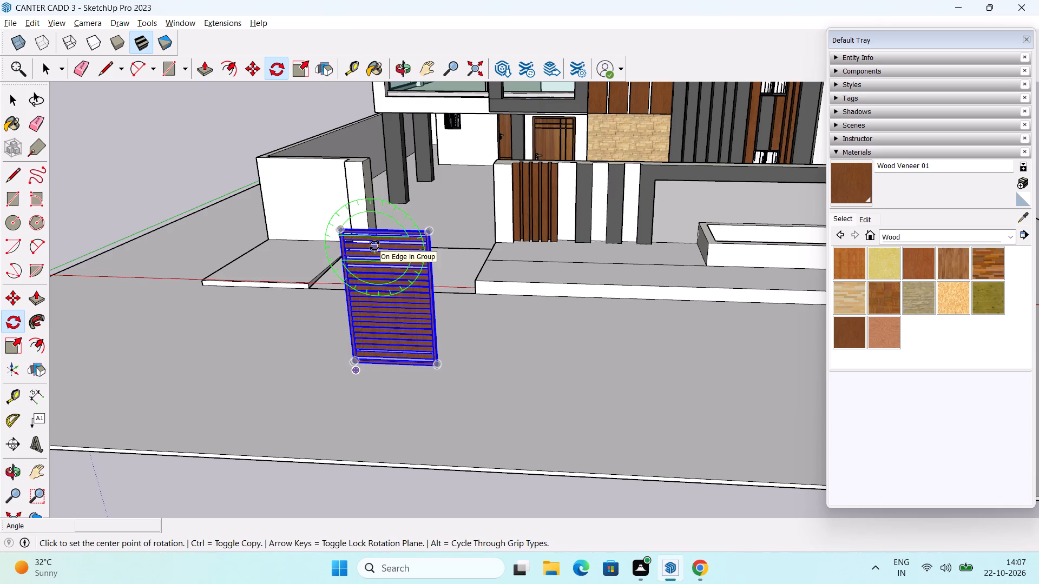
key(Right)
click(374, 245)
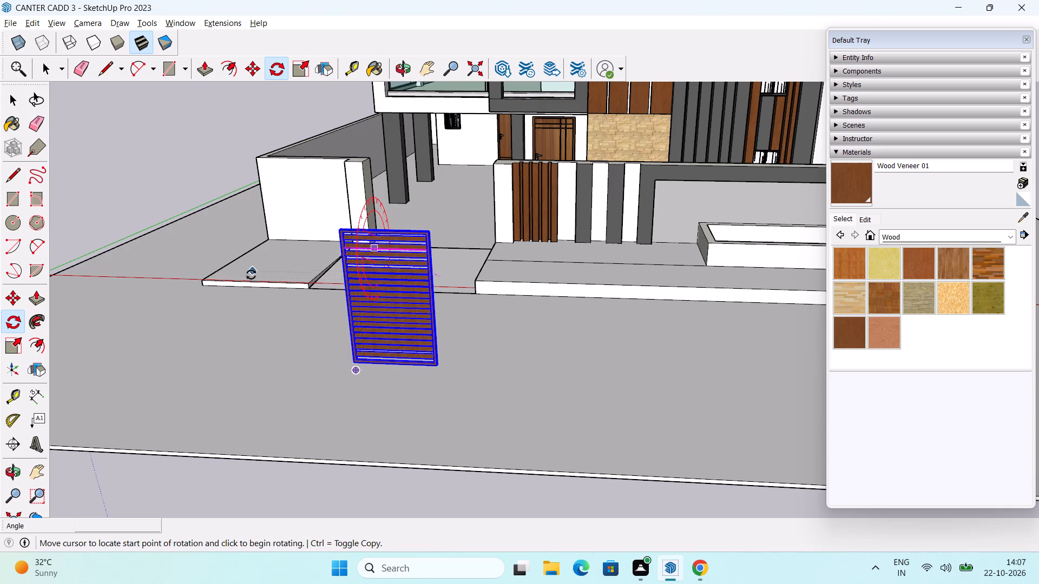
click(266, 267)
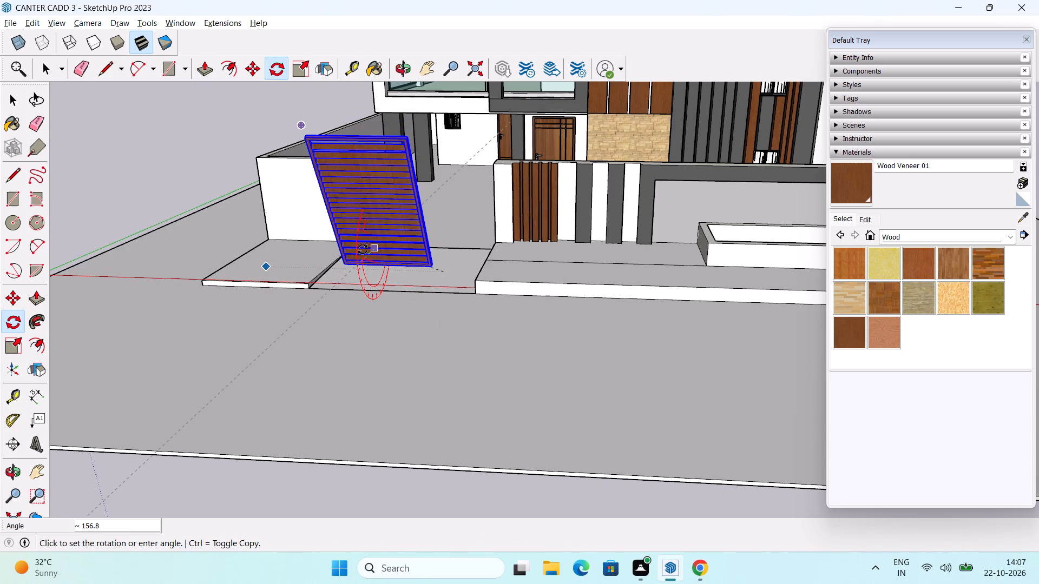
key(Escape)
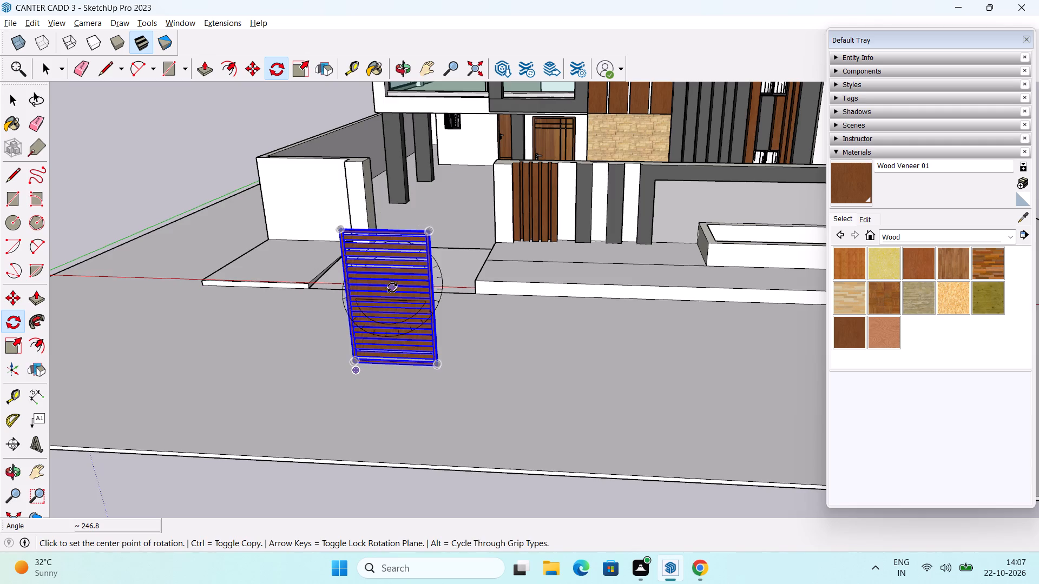
Rotate the slatted wood panel 90 degrees about the green axis so its slats stand vertical.
middle_drag(401, 295, 411, 328)
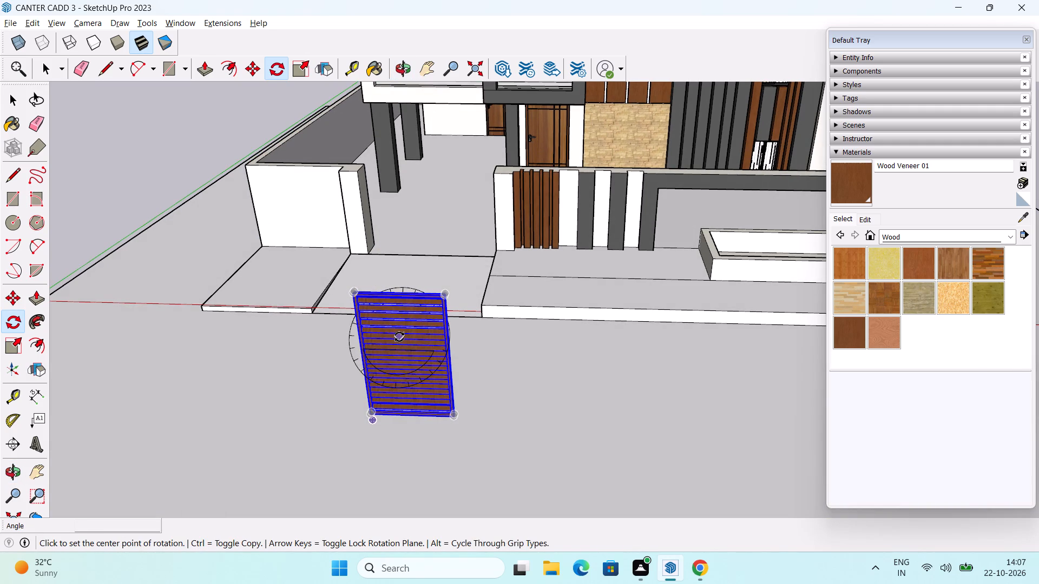
key(Left)
click(399, 324)
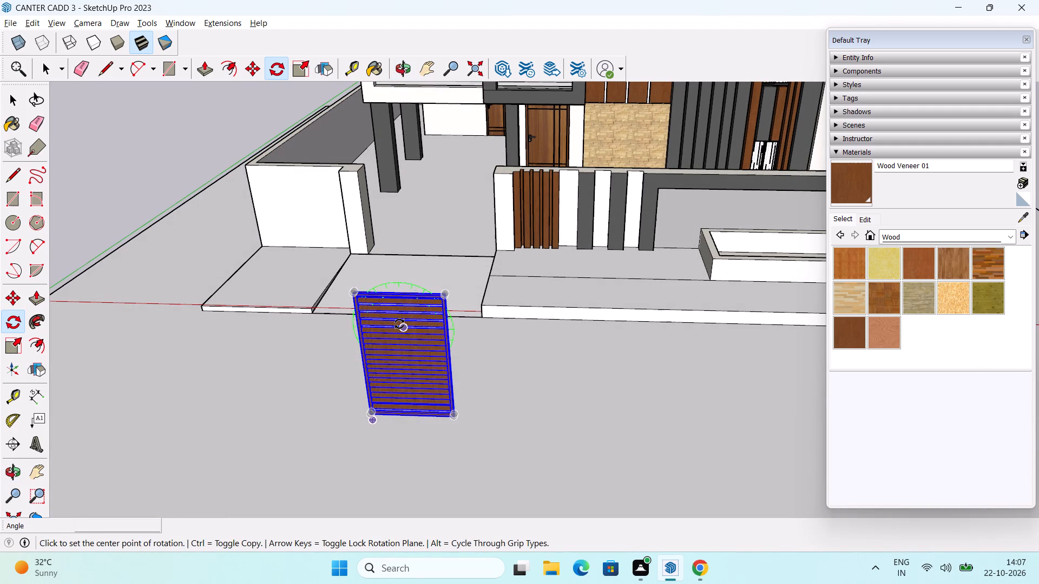
click(274, 341)
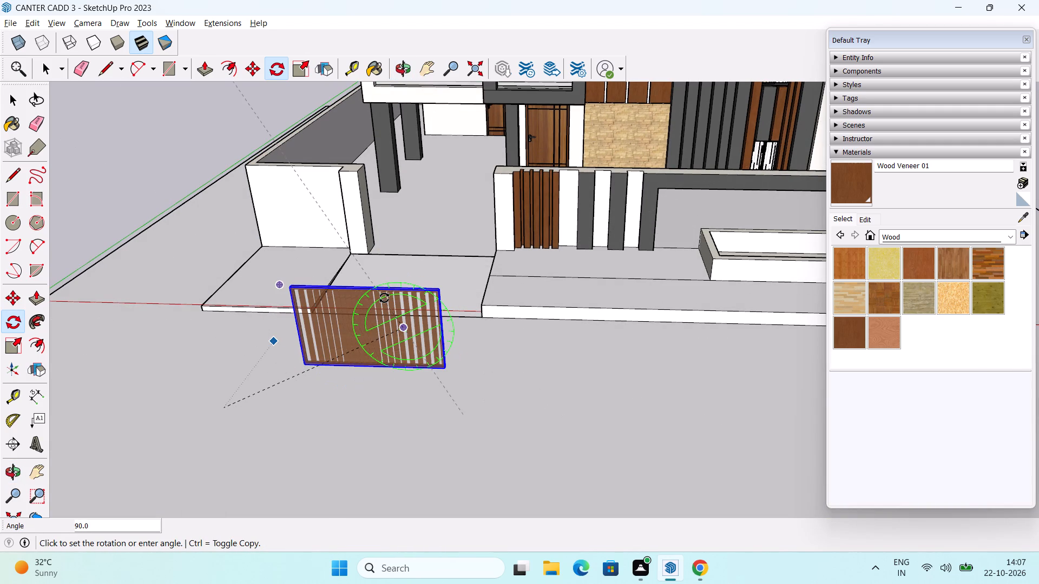
text(90)
key(Return)
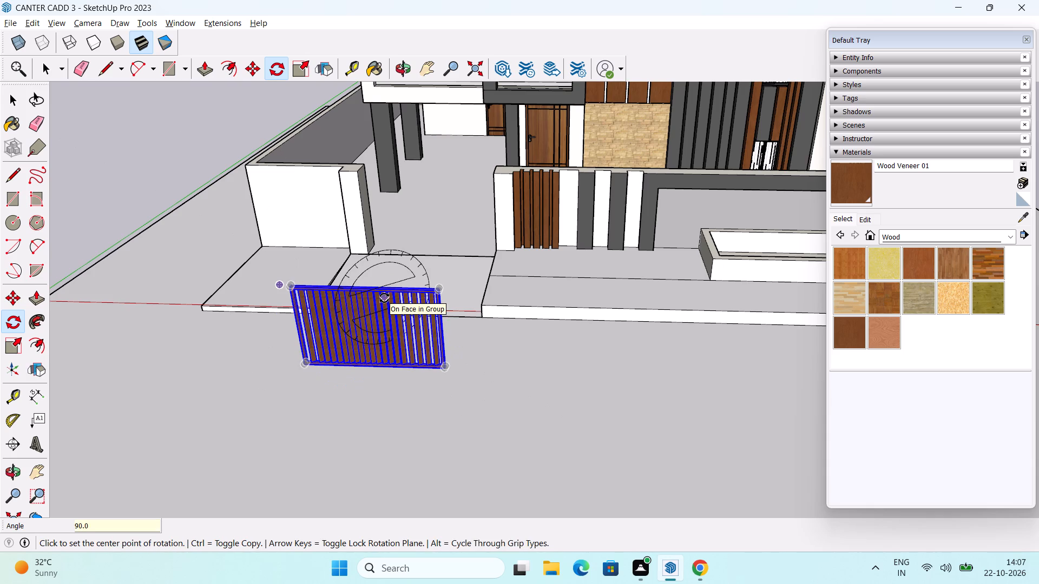
key(space)
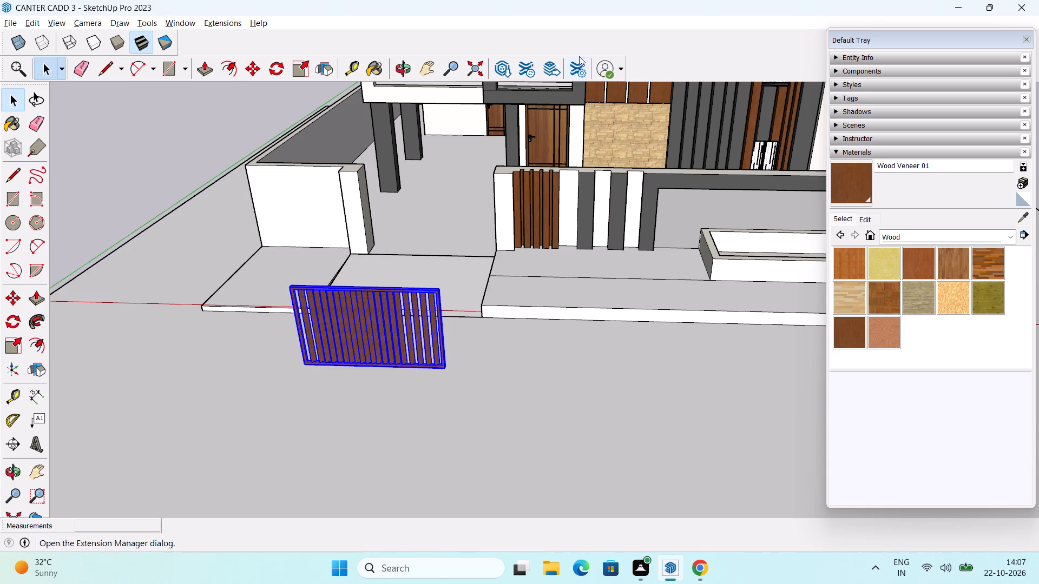
Move the slatted panel by its bottom corner into the front opening, against the white pillar beside the wood-slatted boundary wall.
scroll(299, 372, up, 3)
middle_drag(303, 373, 378, 353)
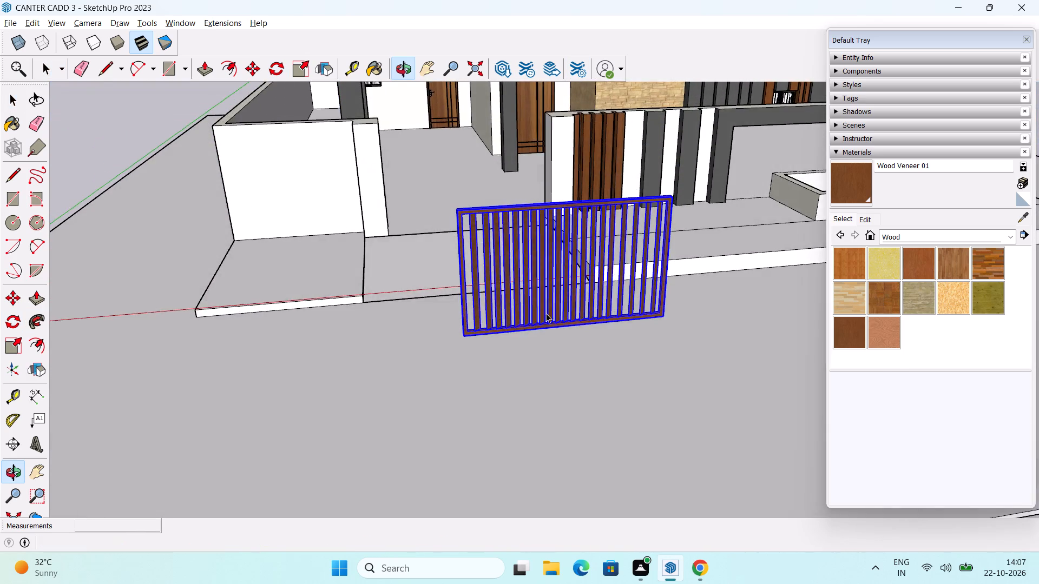
middle_drag(557, 313, 399, 349)
scroll(432, 348, up, 2)
middle_drag(399, 367, 406, 416)
key(m)
scroll(380, 475, up, 2)
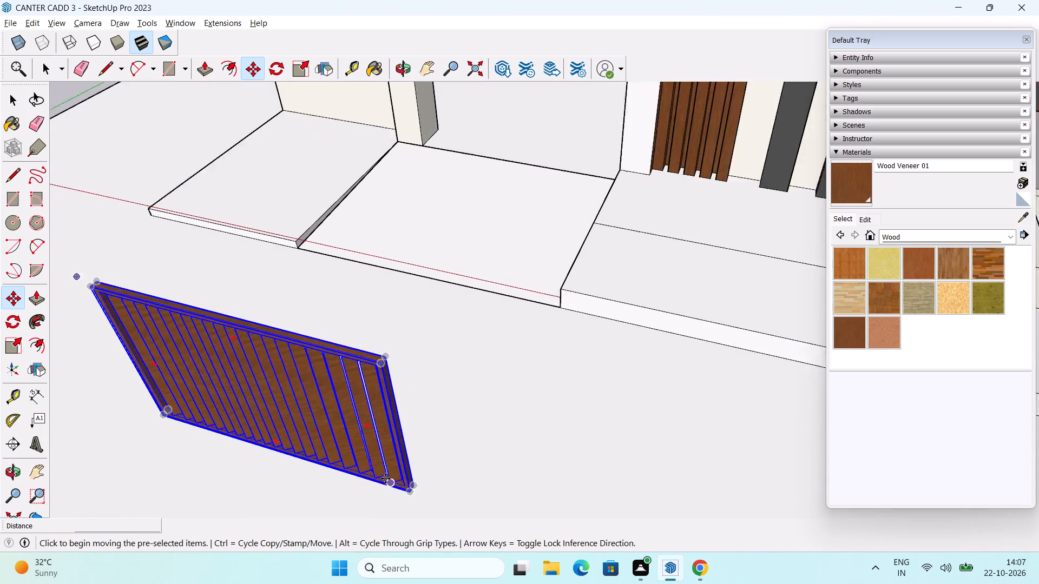
scroll(385, 479, up, 4)
drag(409, 489, 414, 469)
scroll(580, 172, down, 2)
middle_drag(603, 127, 550, 310)
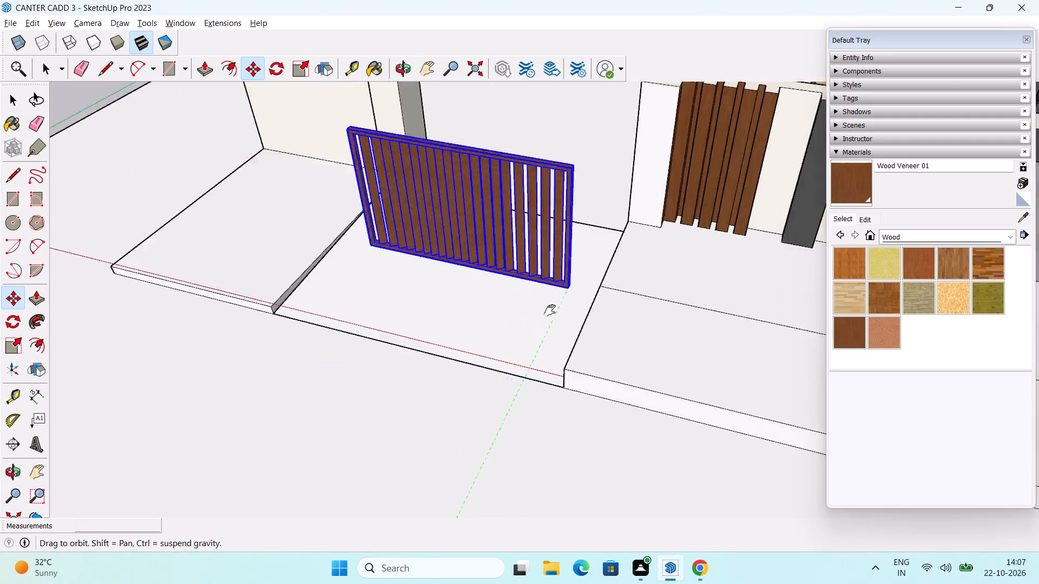
middle_drag(550, 310, 512, 403)
middle_drag(538, 376, 667, 405)
scroll(620, 356, up, 7)
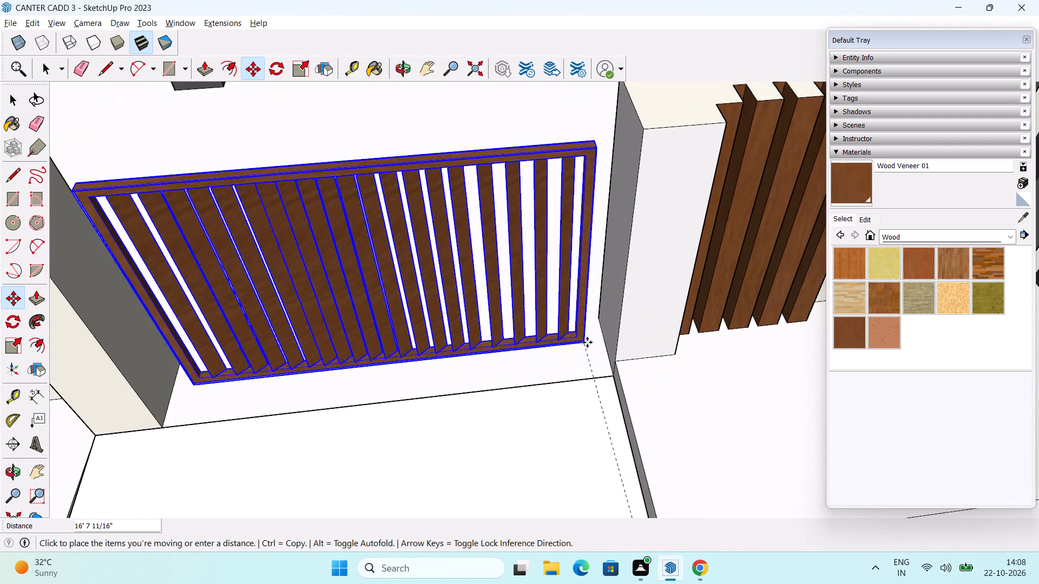
scroll(588, 342, up, 4)
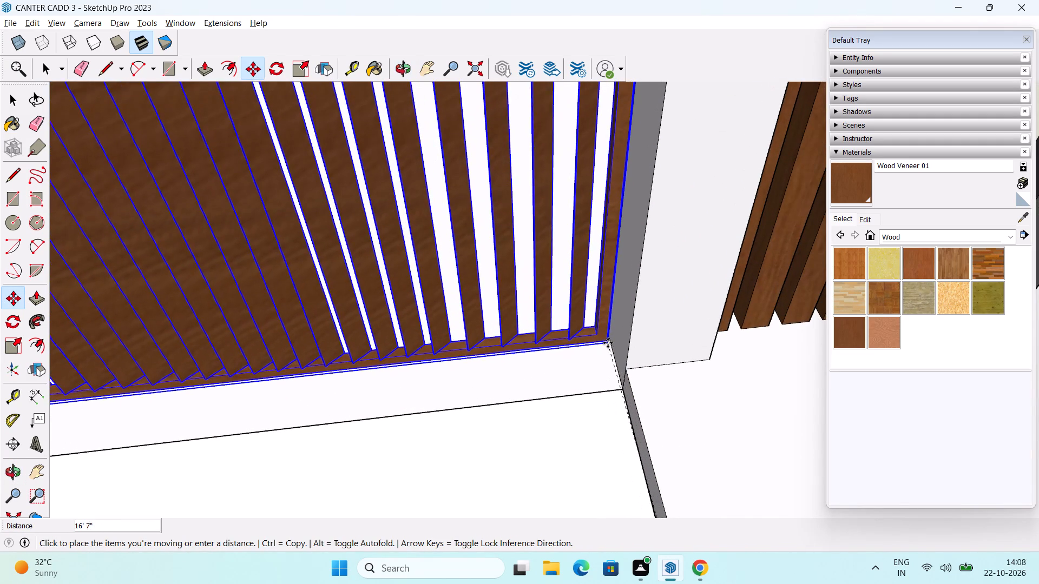
middle_drag(608, 355, 615, 252)
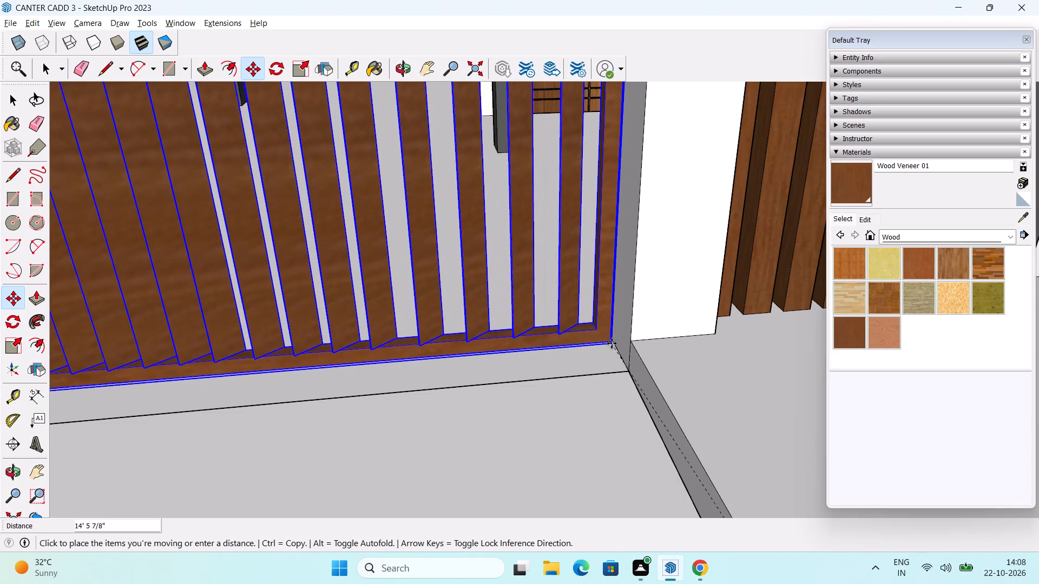
middle_drag(611, 343, 632, 280)
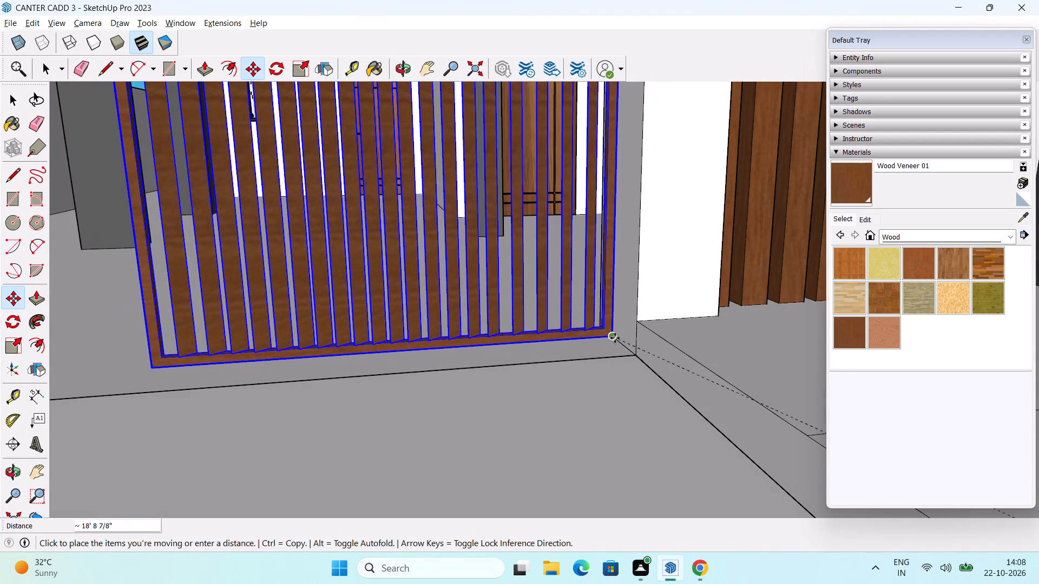
click(615, 338)
Scale the slatted panel's width by about 1.39 along the blue axis so it reaches the opposite boundary pillar.
scroll(614, 352, down, 10)
middle_drag(584, 368, 496, 409)
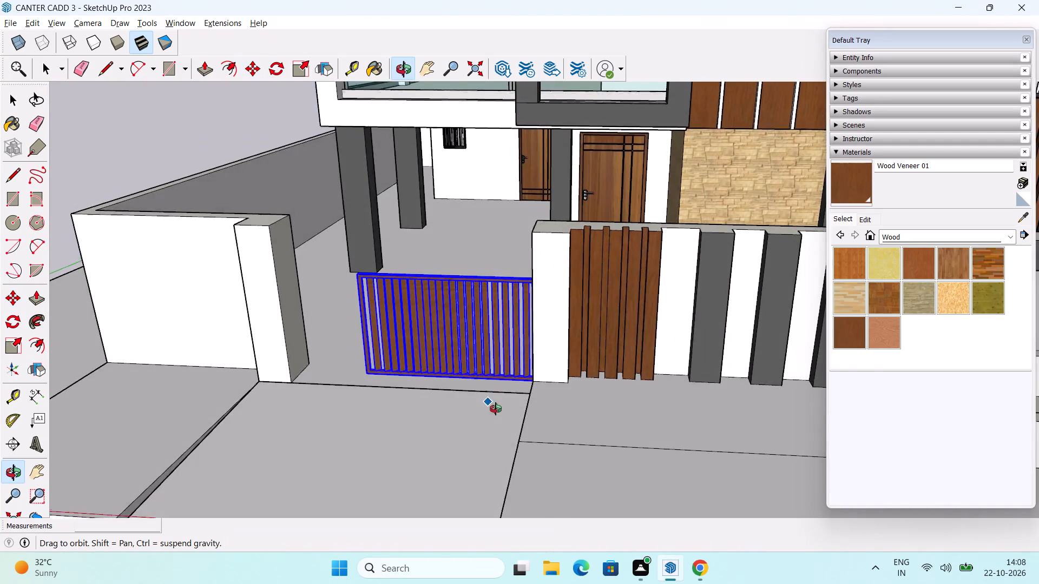
middle_drag(496, 409, 535, 416)
click(14, 348)
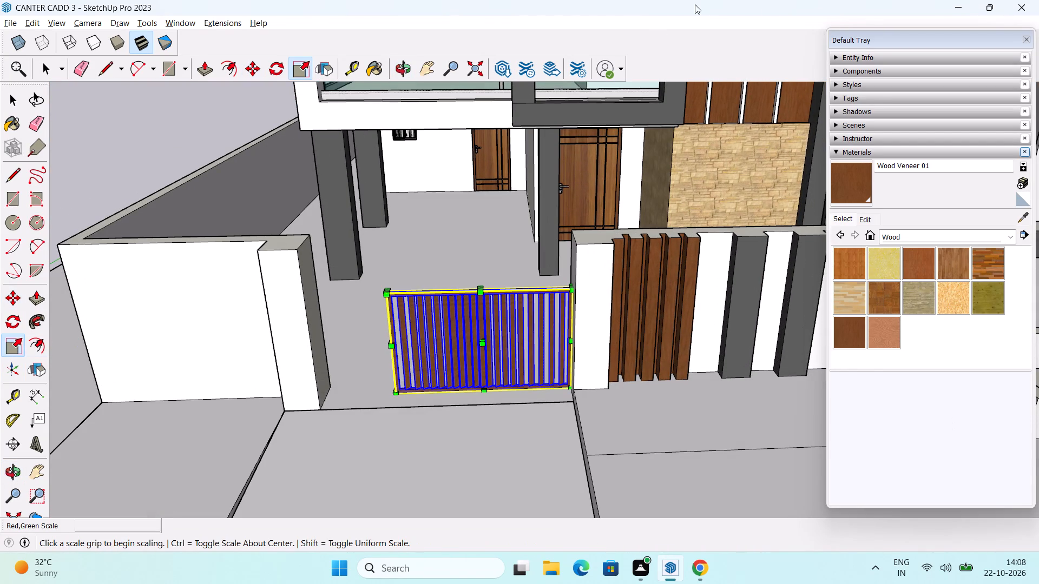
middle_drag(367, 373, 369, 280)
middle_drag(380, 291, 465, 321)
scroll(430, 295, up, 3)
middle_drag(434, 278, 482, 352)
middle_drag(491, 427, 290, 184)
middle_drag(353, 234, 354, 354)
shift+middle_drag(312, 297, 435, 342)
scroll(384, 266, up, 3)
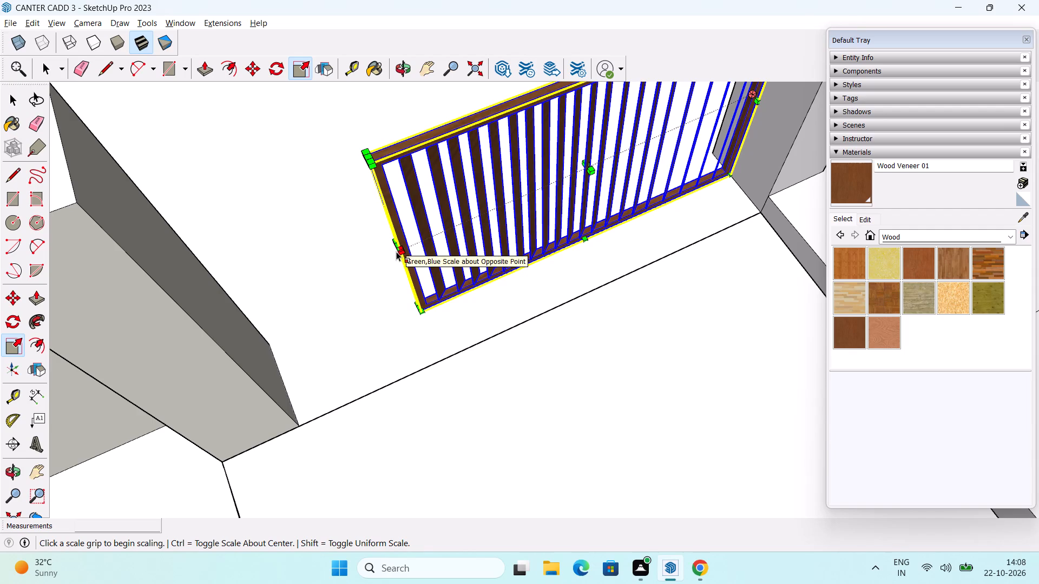
drag(393, 250, 207, 303)
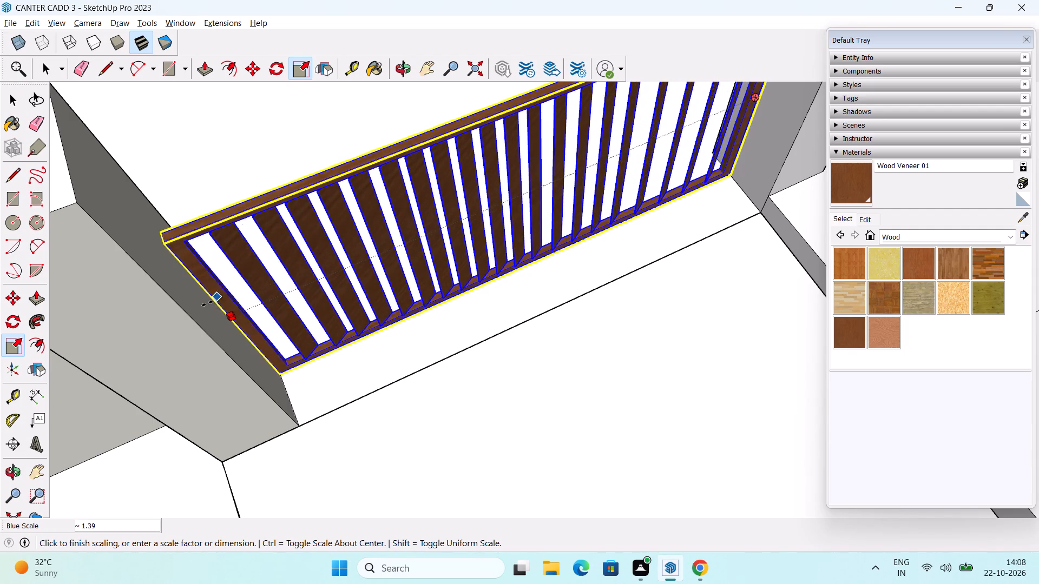
drag(207, 303, 192, 320)
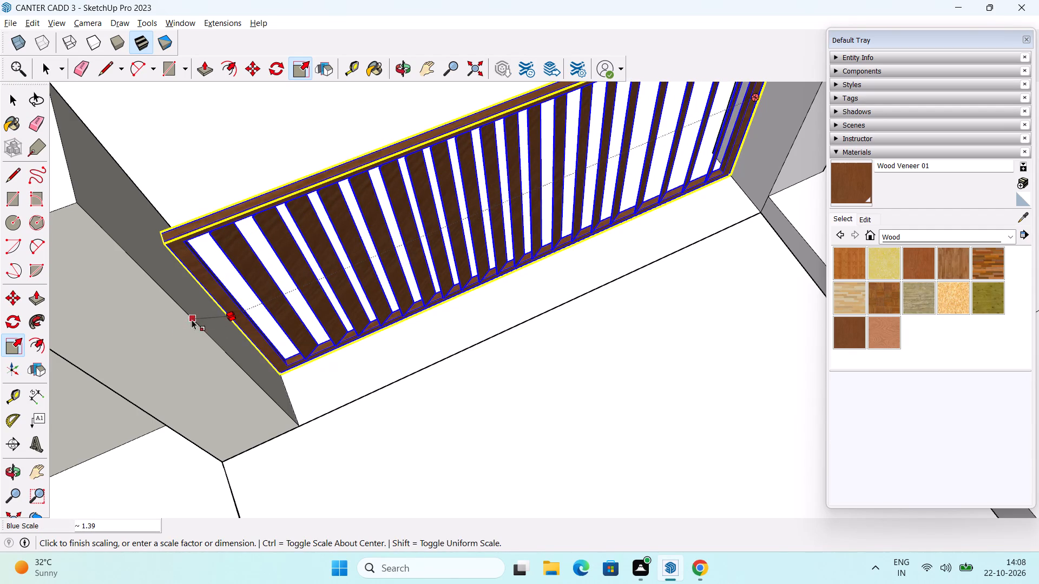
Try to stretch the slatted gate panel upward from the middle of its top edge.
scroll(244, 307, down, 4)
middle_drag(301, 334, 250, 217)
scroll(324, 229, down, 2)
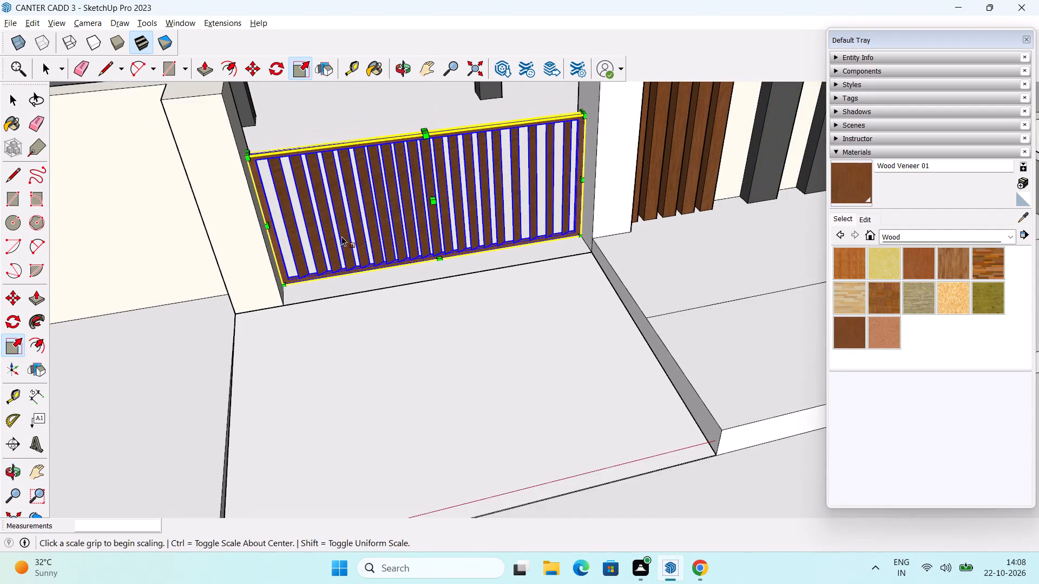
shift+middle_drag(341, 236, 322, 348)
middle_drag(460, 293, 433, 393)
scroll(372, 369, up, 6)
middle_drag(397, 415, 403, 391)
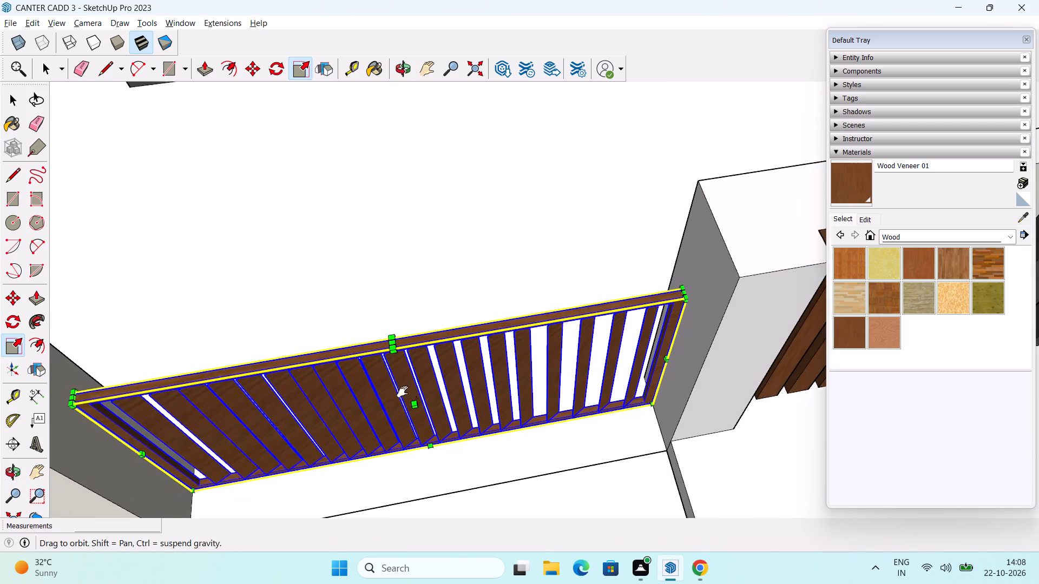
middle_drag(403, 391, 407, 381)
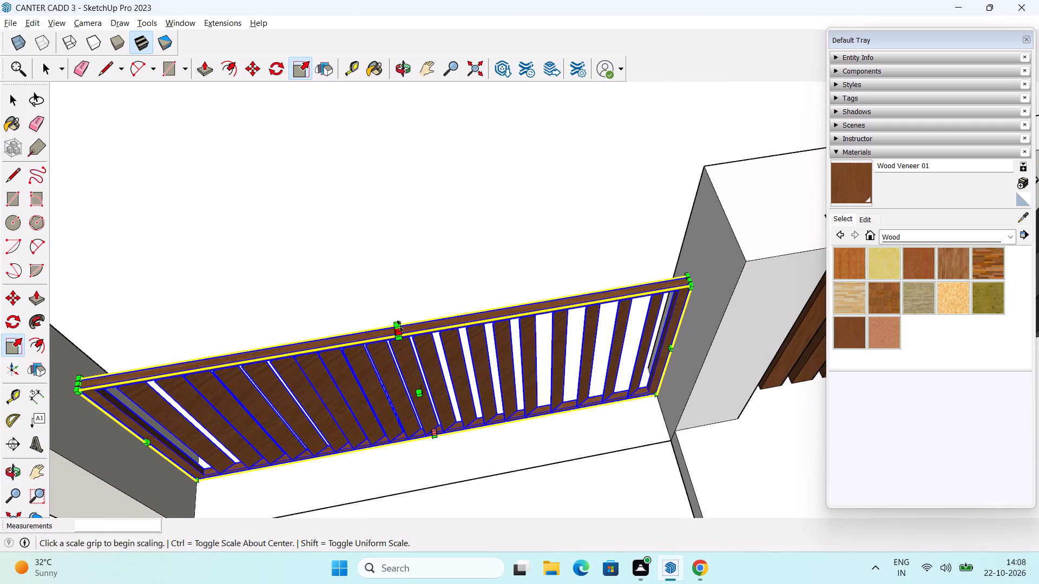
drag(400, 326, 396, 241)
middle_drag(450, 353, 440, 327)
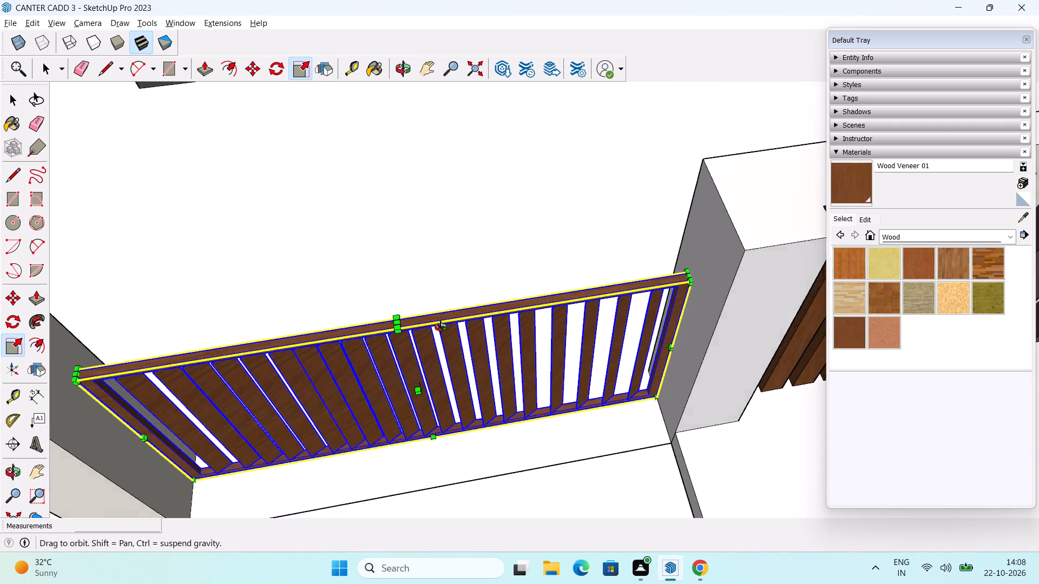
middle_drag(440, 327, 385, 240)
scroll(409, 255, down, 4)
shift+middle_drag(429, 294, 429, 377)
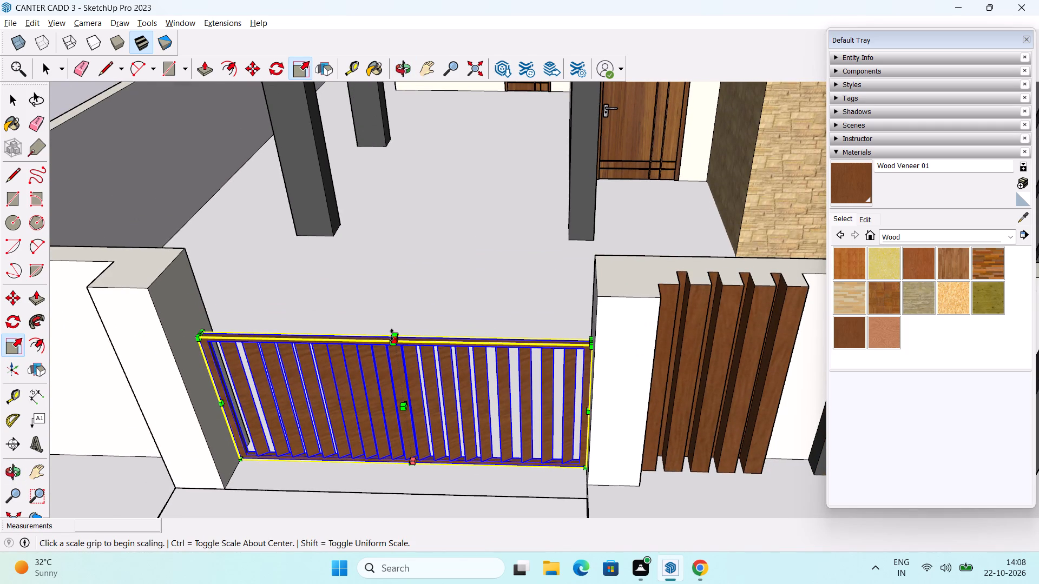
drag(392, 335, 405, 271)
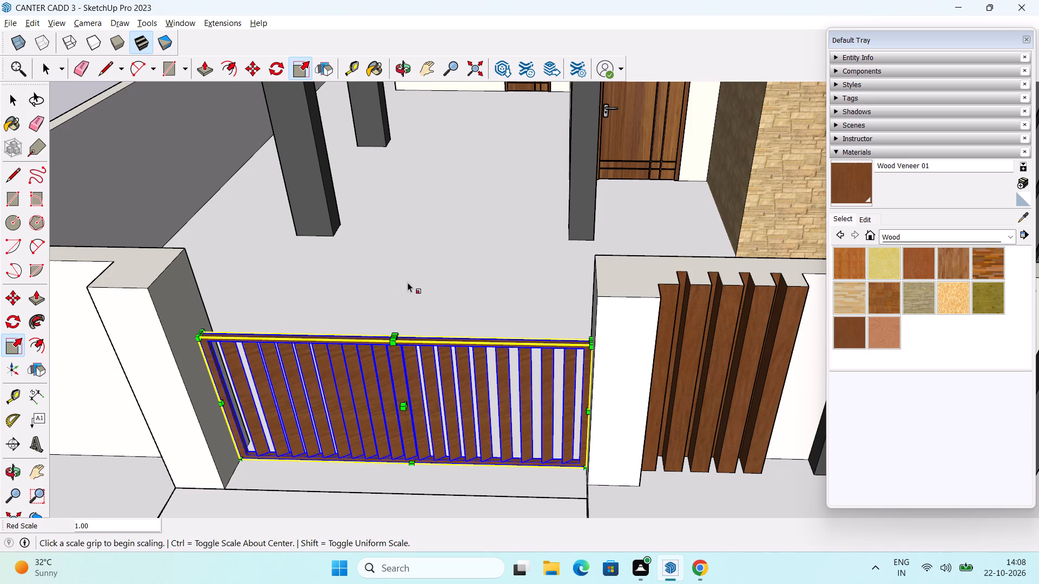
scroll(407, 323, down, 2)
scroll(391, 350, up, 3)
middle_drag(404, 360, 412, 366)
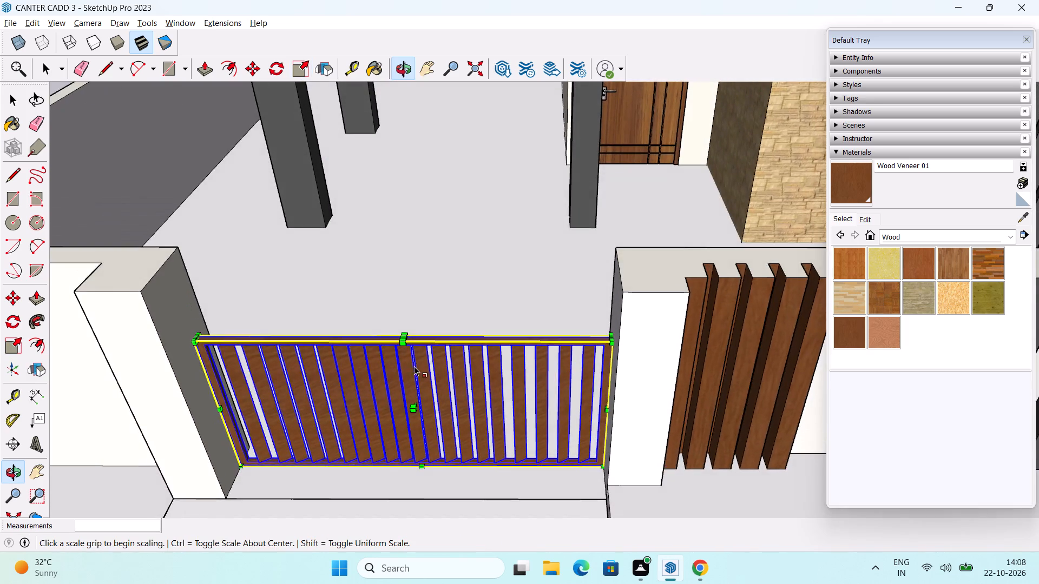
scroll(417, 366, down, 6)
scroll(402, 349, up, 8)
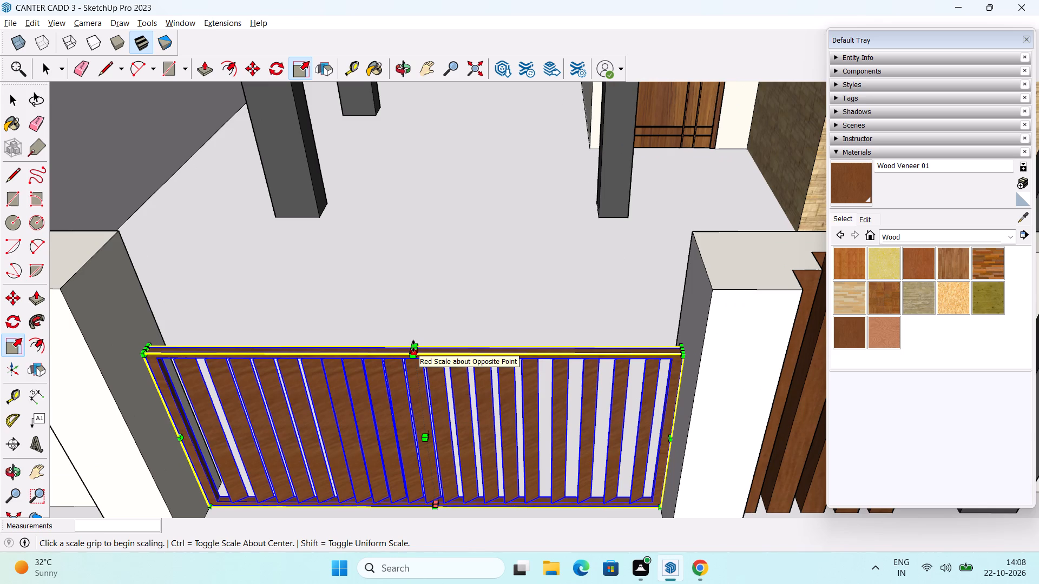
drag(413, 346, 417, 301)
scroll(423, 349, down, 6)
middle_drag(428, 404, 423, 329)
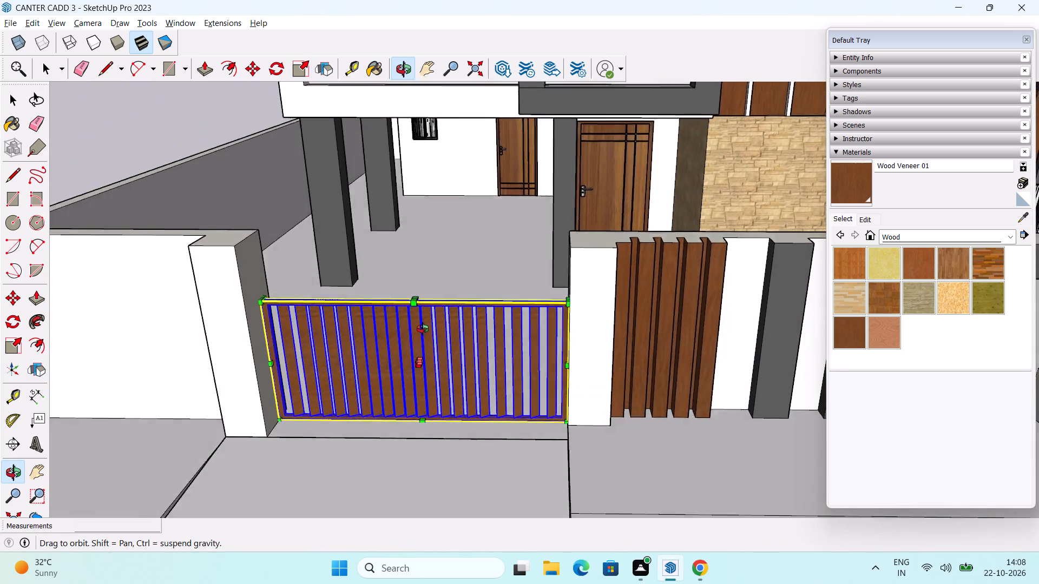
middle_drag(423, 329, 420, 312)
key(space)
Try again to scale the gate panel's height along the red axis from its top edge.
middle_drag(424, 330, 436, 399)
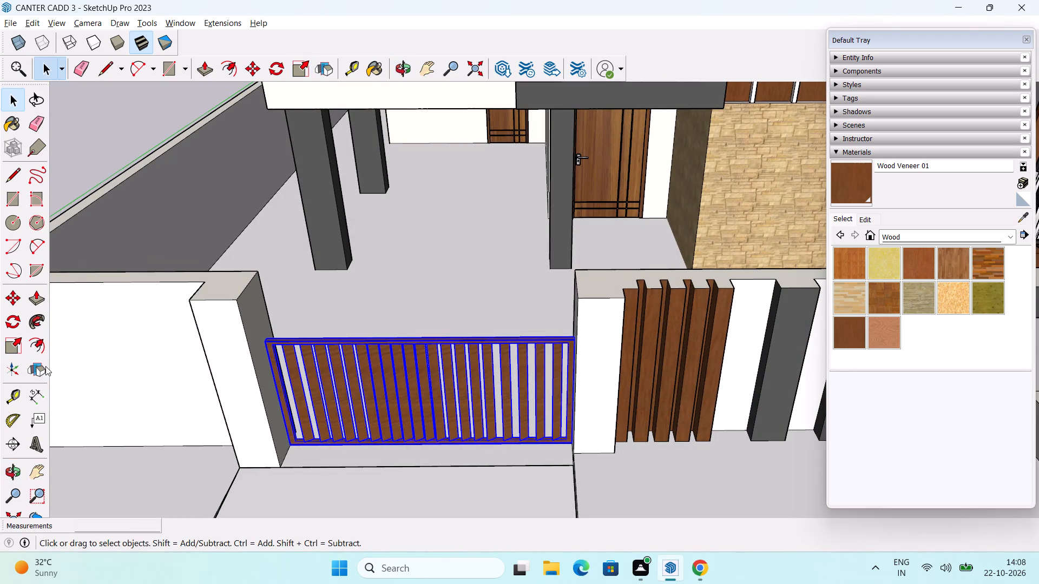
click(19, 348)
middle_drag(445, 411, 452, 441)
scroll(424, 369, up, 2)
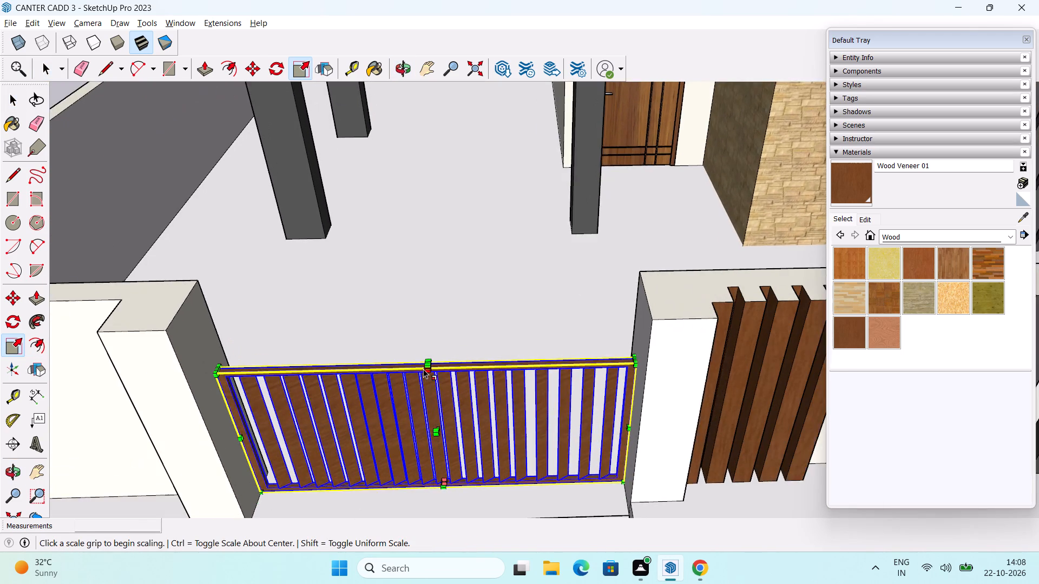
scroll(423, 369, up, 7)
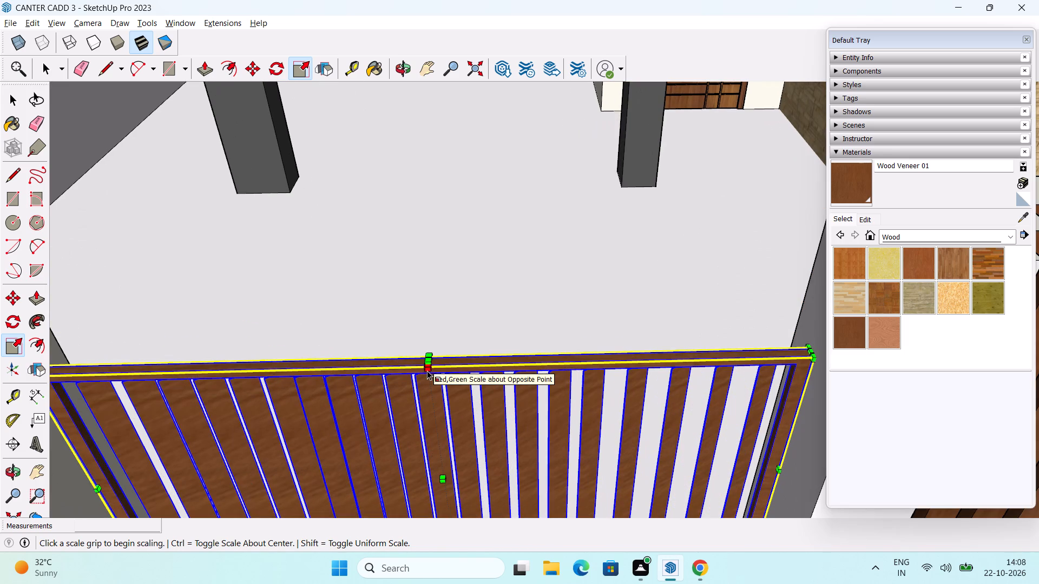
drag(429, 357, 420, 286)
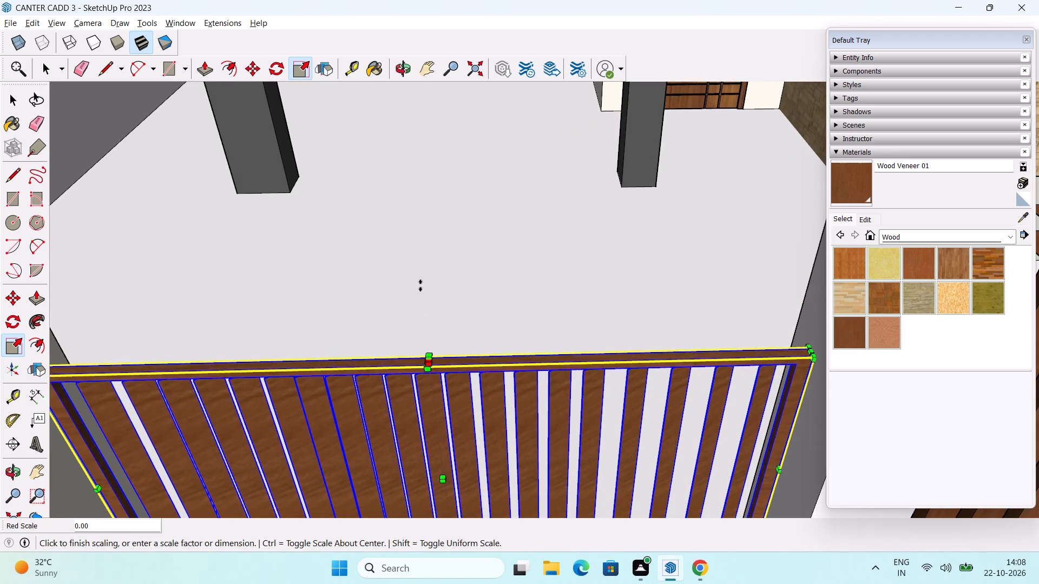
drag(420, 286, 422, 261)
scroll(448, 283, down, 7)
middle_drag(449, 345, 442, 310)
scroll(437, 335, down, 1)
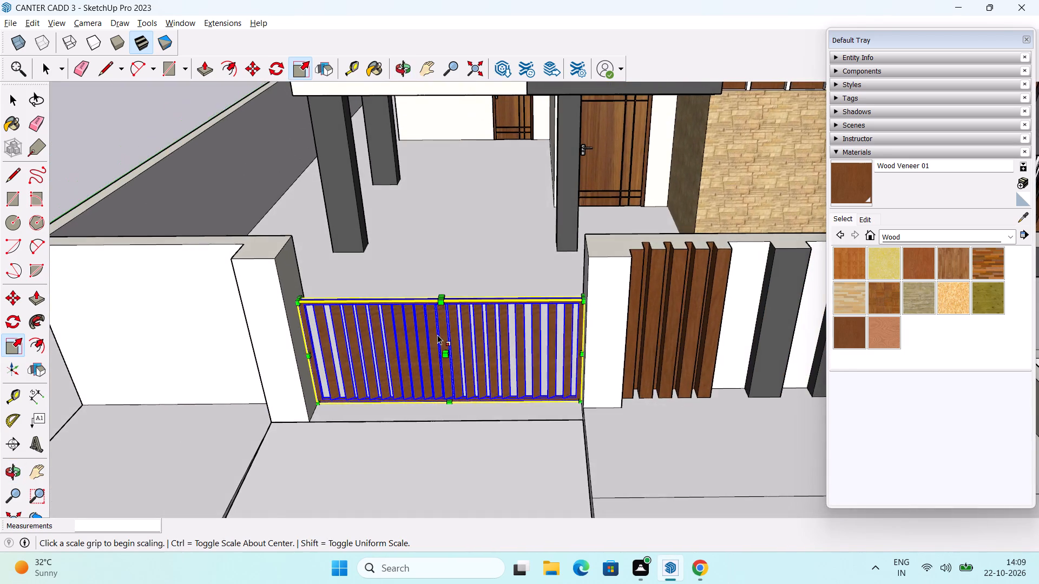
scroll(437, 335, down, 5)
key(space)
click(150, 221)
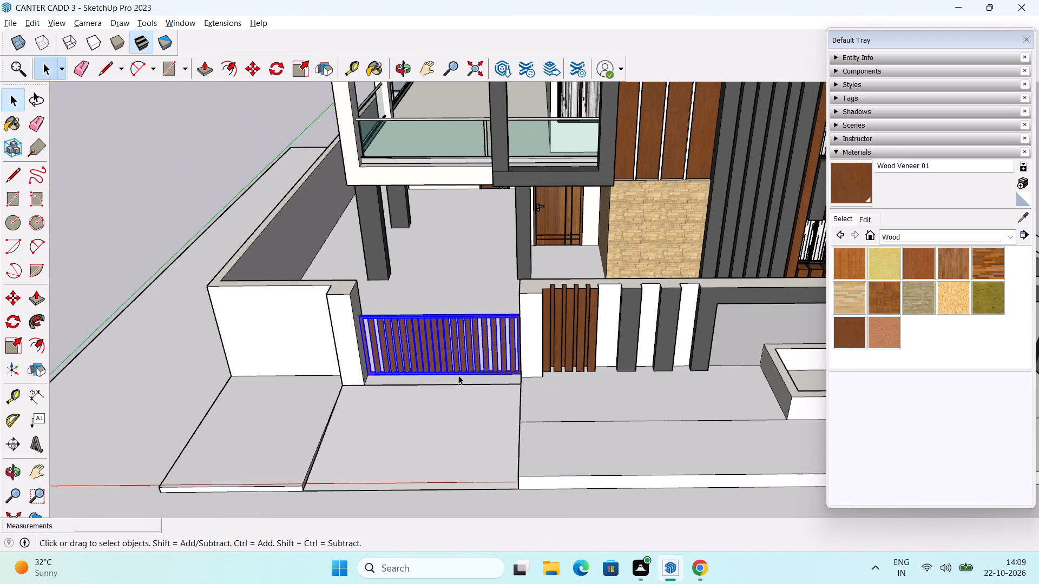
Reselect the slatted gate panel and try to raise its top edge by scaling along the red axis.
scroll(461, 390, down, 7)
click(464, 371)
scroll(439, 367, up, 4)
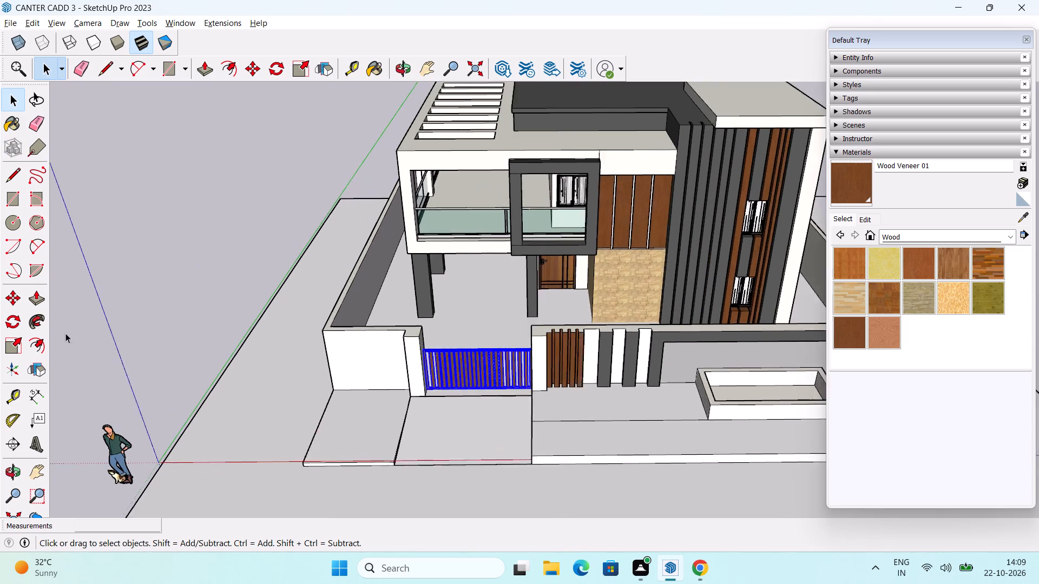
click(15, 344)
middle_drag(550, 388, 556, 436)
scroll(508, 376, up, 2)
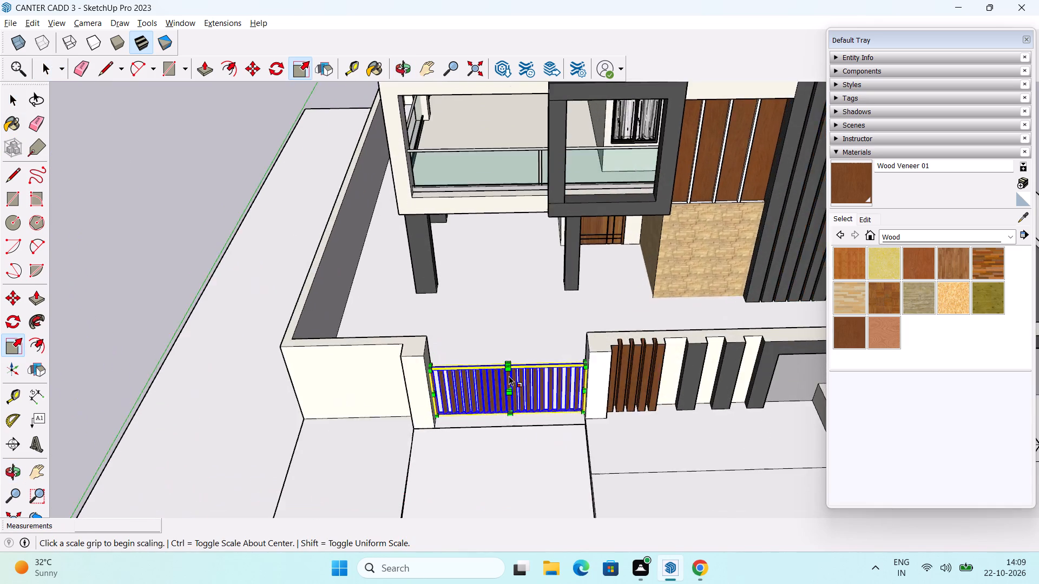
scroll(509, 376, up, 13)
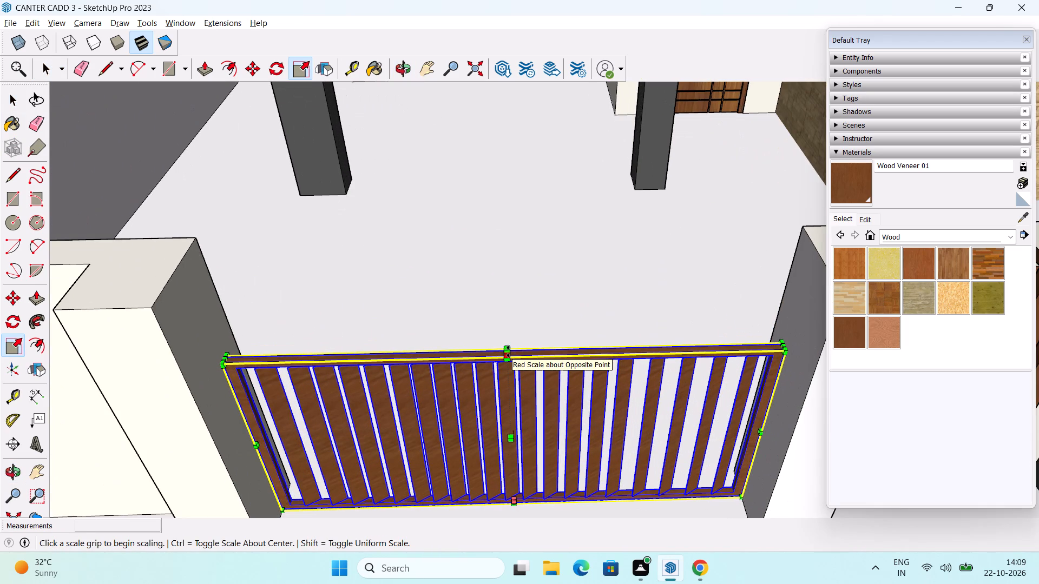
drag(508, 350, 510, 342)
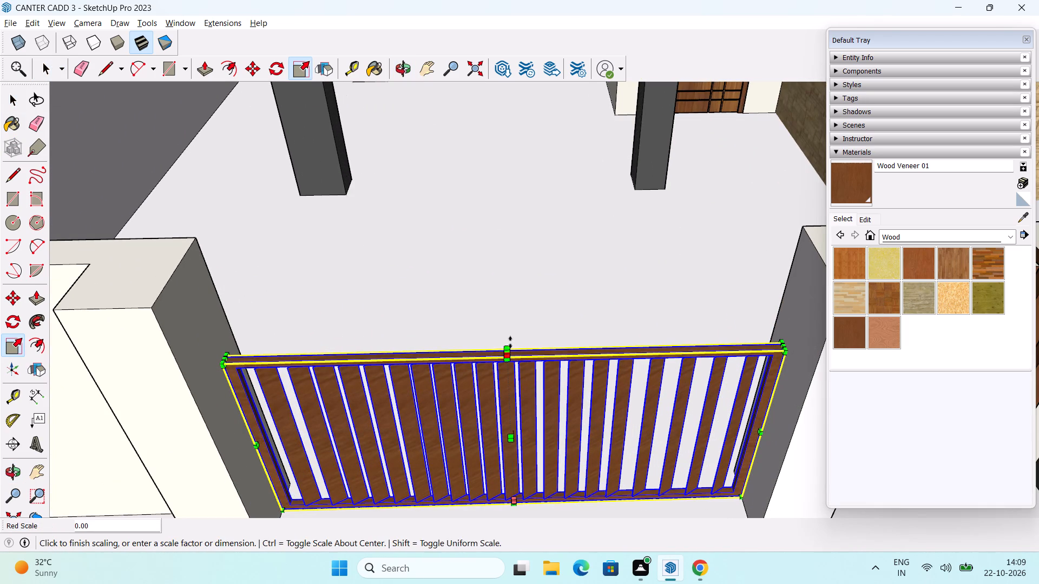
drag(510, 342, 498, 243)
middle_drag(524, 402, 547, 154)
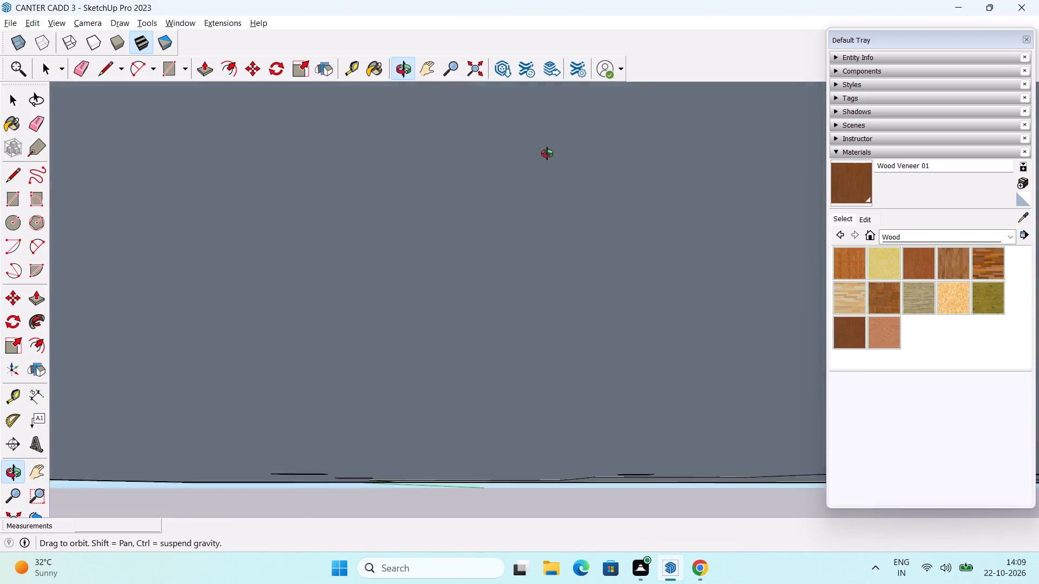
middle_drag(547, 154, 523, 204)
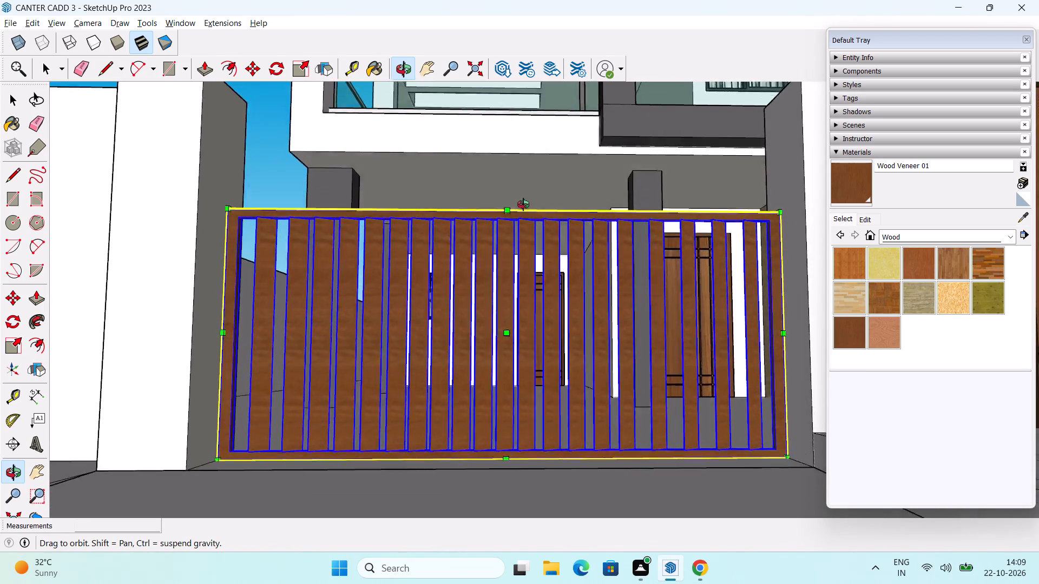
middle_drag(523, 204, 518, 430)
Scale the gate panel's height by 1.50 along the red axis, up to the top of the boundary pillars, and deselect it.
scroll(509, 381, down, 6)
scroll(502, 366, up, 3)
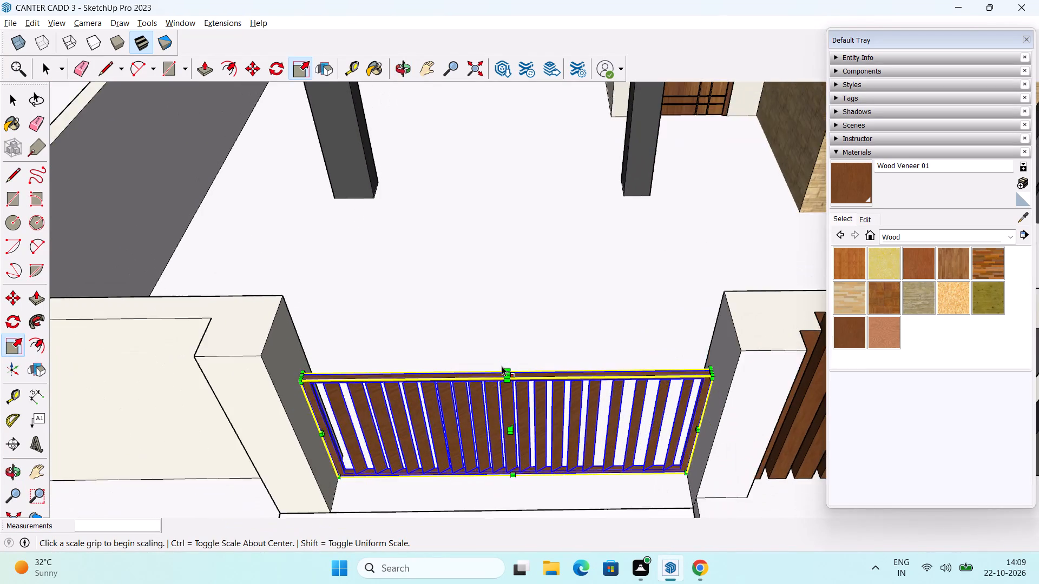
scroll(504, 367, up, 5)
scroll(513, 377, down, 5)
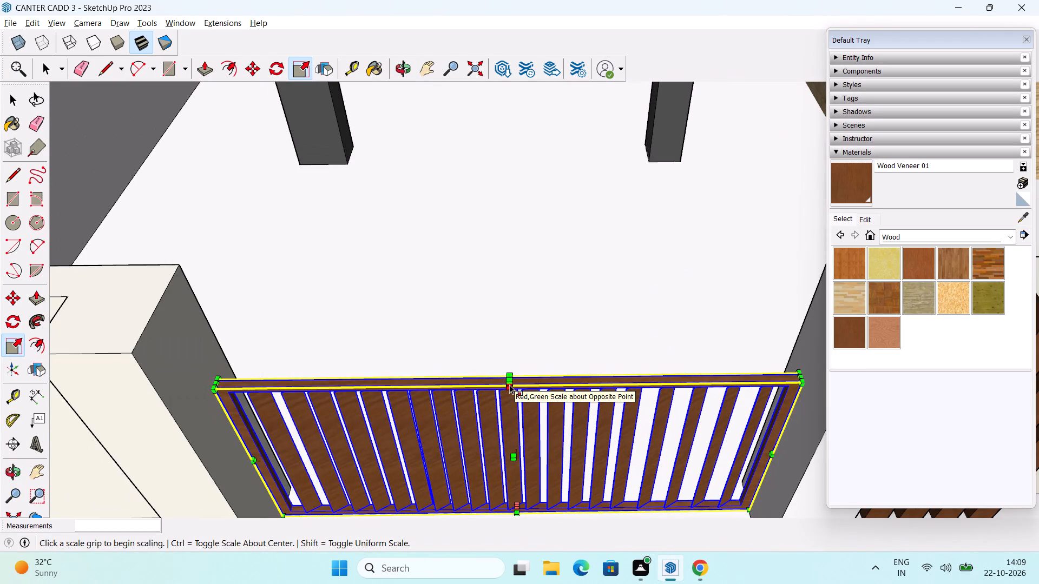
drag(509, 380, 491, 287)
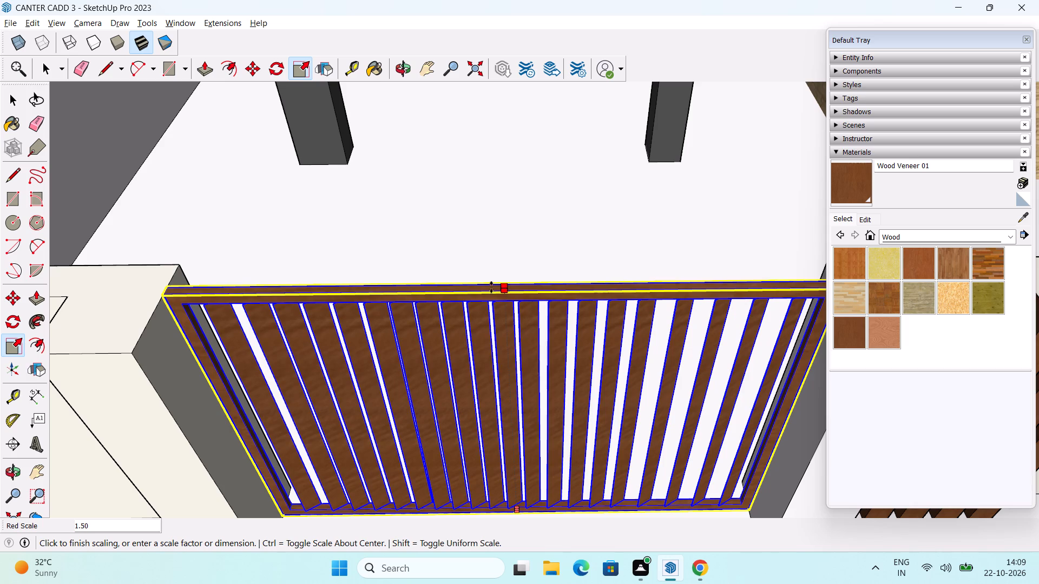
drag(491, 287, 141, 343)
key(space)
scroll(358, 377, down, 16)
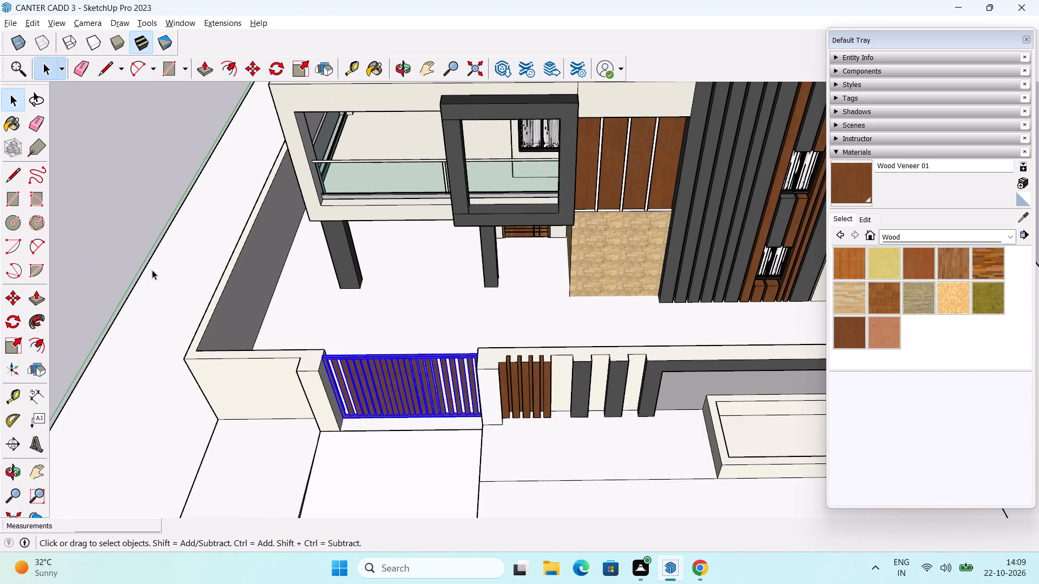
click(96, 208)
Examine the fitted slatted gate together with the front boundary wall and house elevation from several angles.
middle_drag(475, 466, 505, 267)
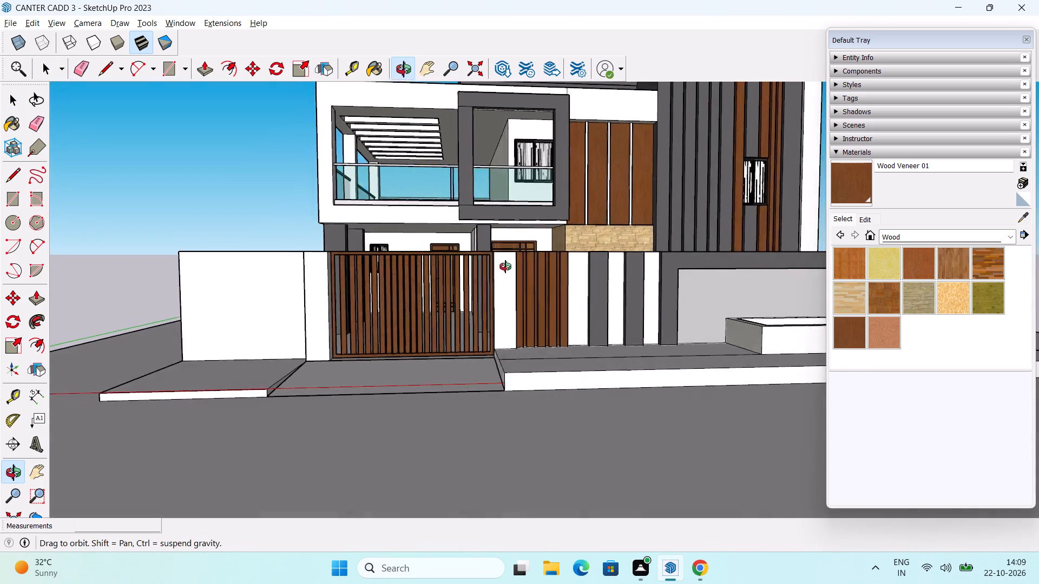
middle_drag(505, 267, 442, 414)
scroll(453, 411, down, 6)
middle_drag(588, 450, 542, 424)
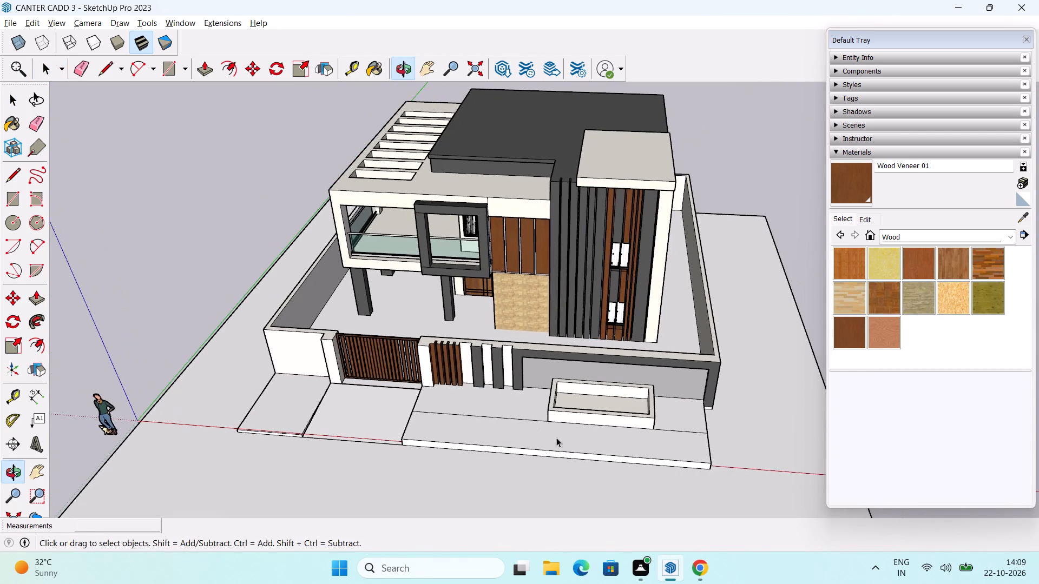
middle_drag(564, 435, 602, 445)
scroll(483, 437, up, 3)
middle_drag(575, 435, 478, 424)
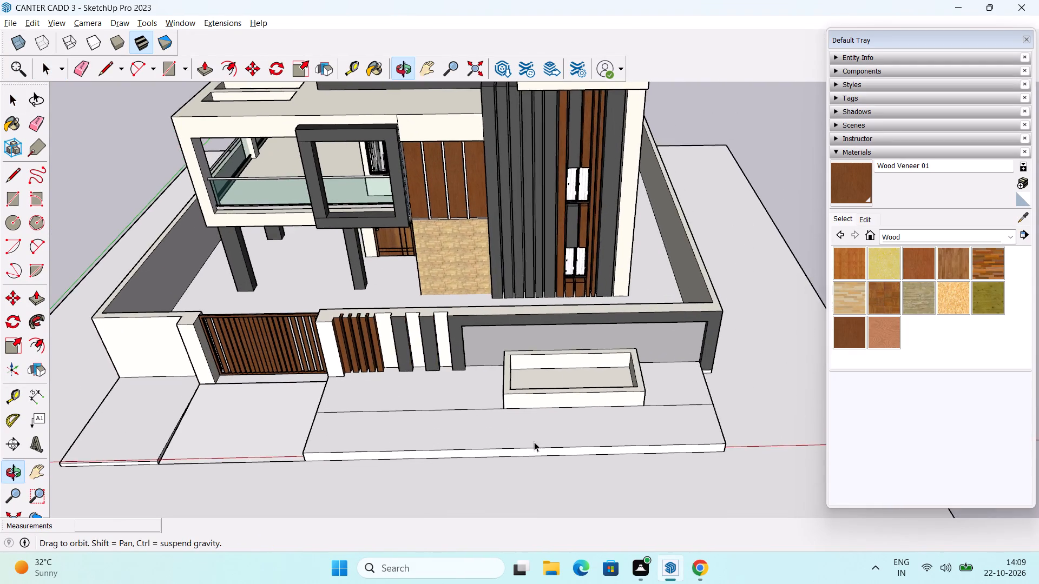
middle_drag(544, 446, 530, 442)
scroll(447, 425, down, 1)
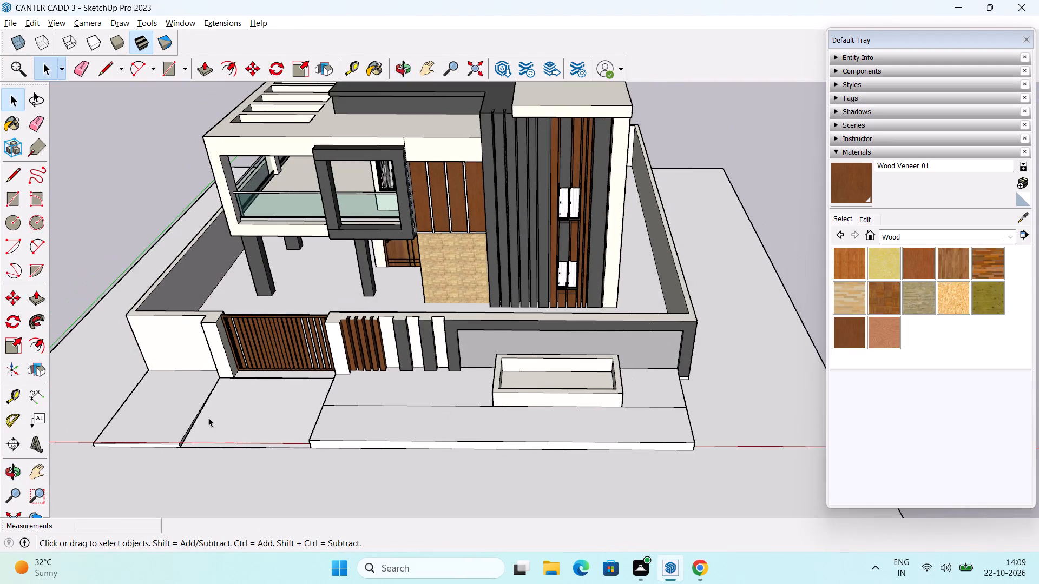
Examine the front elevation, boundary wall and slatted gate from several angles and distances.
scroll(229, 419, up, 2)
middle_drag(312, 427, 343, 446)
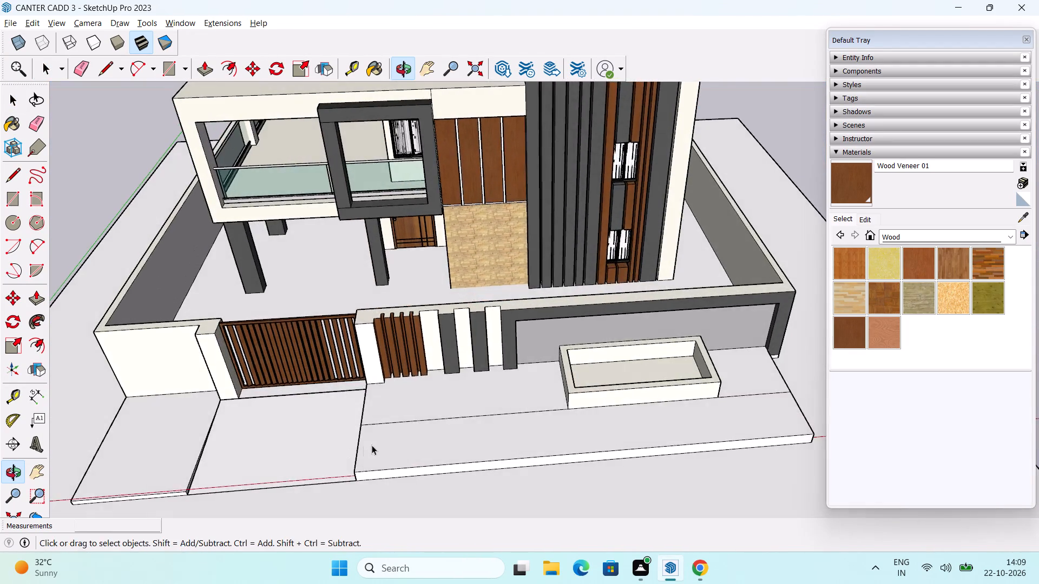
scroll(372, 445, down, 2)
middle_drag(396, 447, 398, 396)
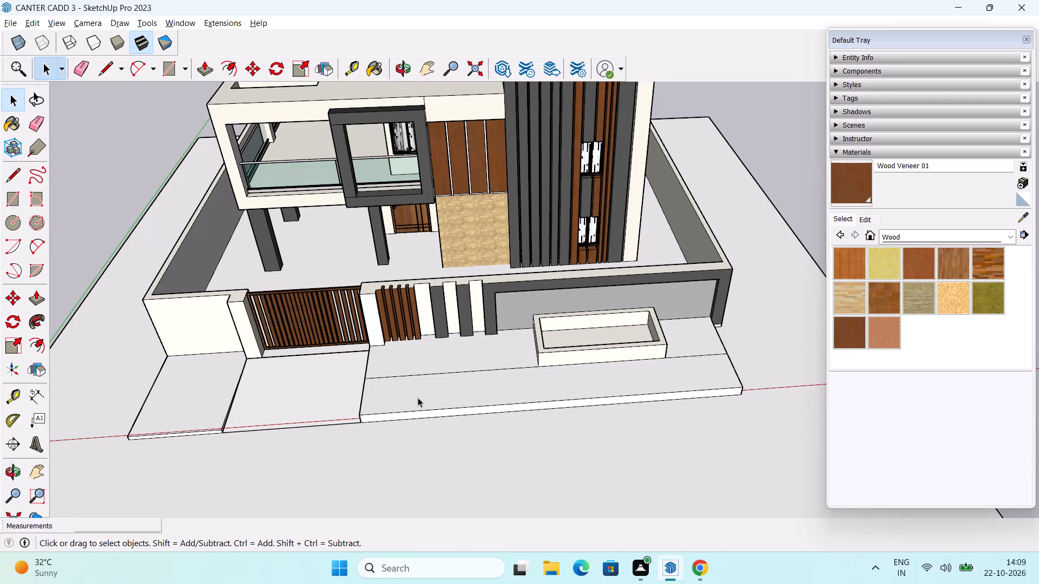
scroll(492, 430, down, 2)
middle_drag(494, 430, 494, 408)
middle_drag(497, 337, 496, 368)
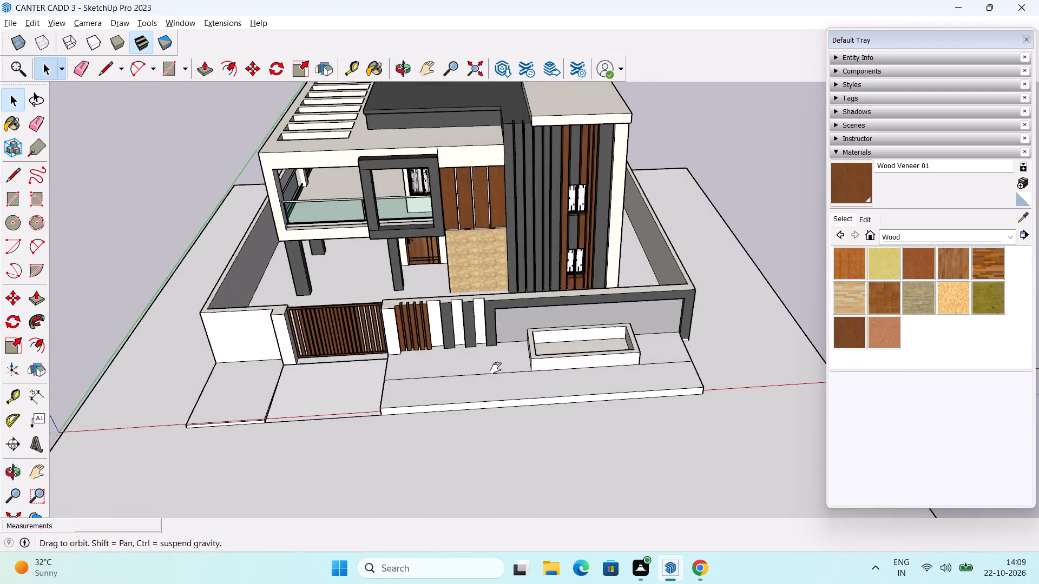
middle_drag(496, 368, 490, 391)
scroll(508, 395, up, 1)
middle_drag(501, 443, 484, 375)
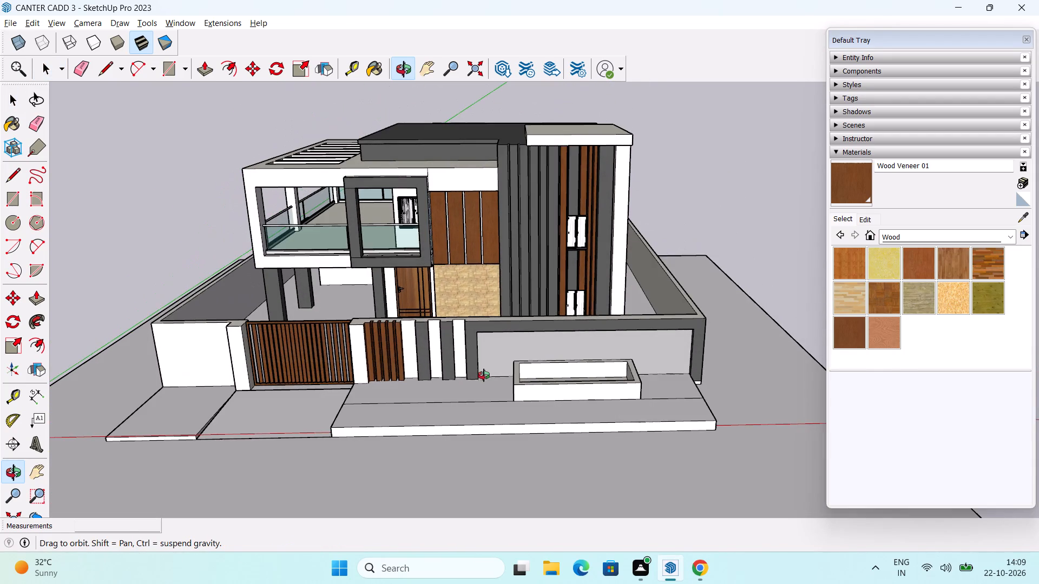
middle_drag(484, 375, 476, 422)
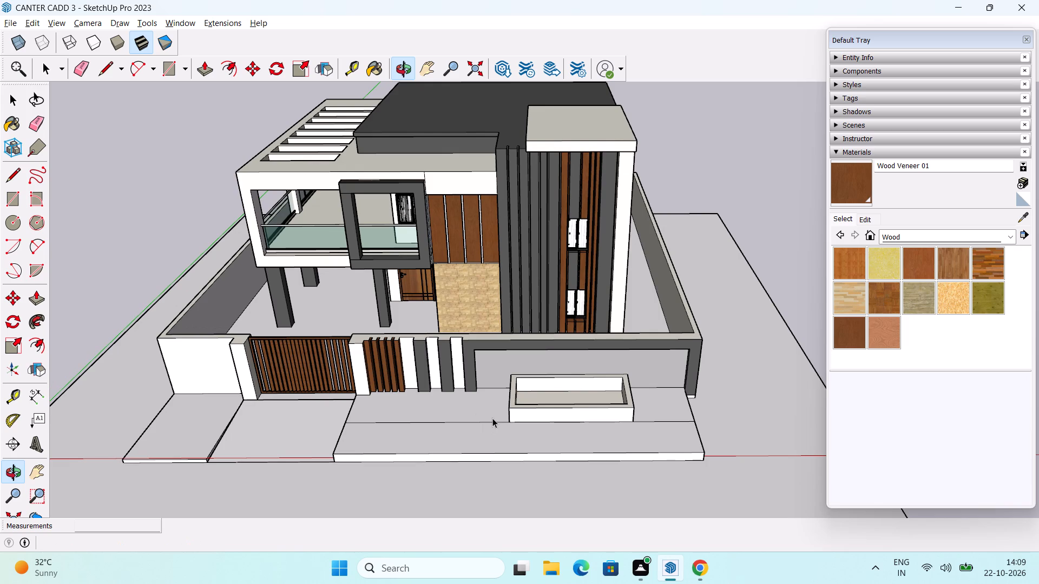
middle_drag(541, 492, 545, 457)
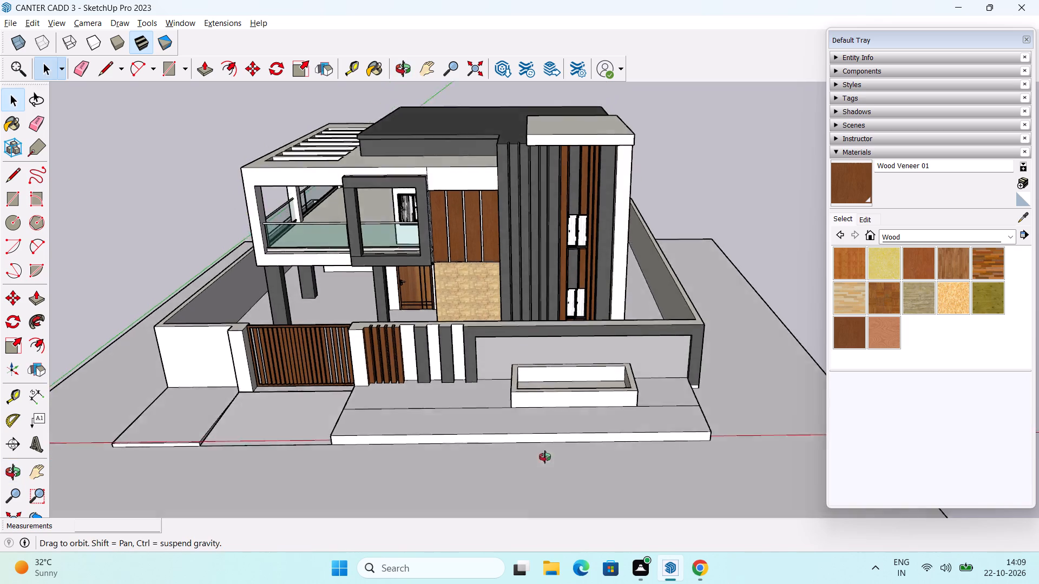
middle_drag(545, 457, 550, 456)
middle_drag(556, 457, 539, 445)
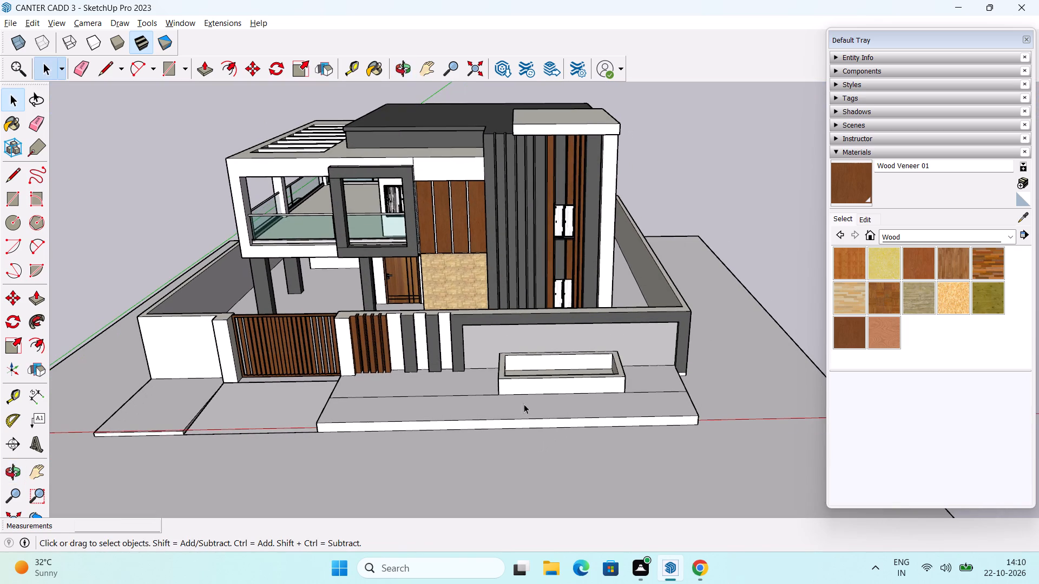
middle_drag(524, 404, 526, 435)
middle_drag(527, 427, 552, 408)
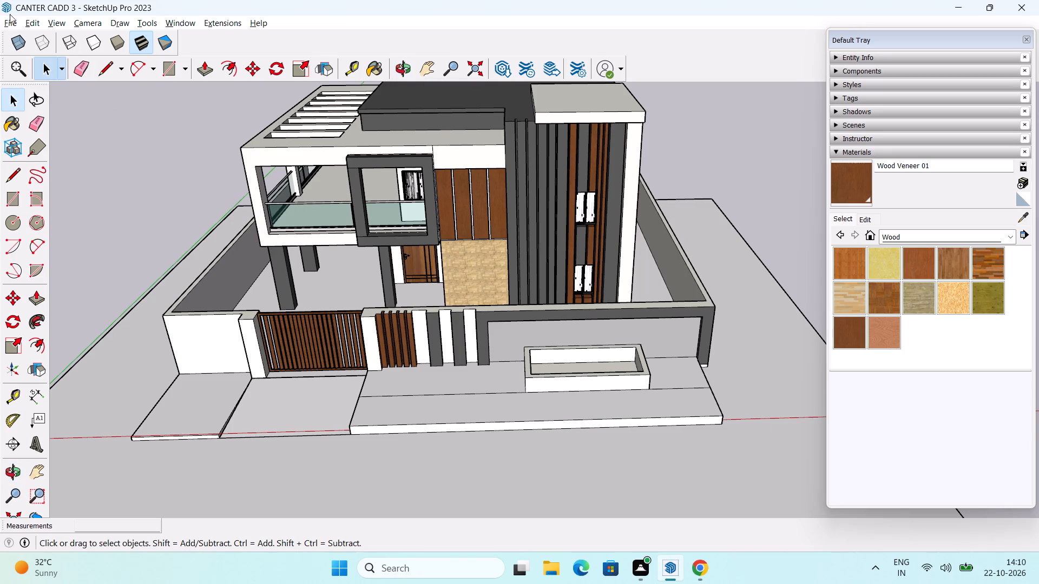
Paint the front and gate-side faces of the boundary pillar between the gate and the wooden fins with Wood Veneer 01.
scroll(403, 331, up, 2)
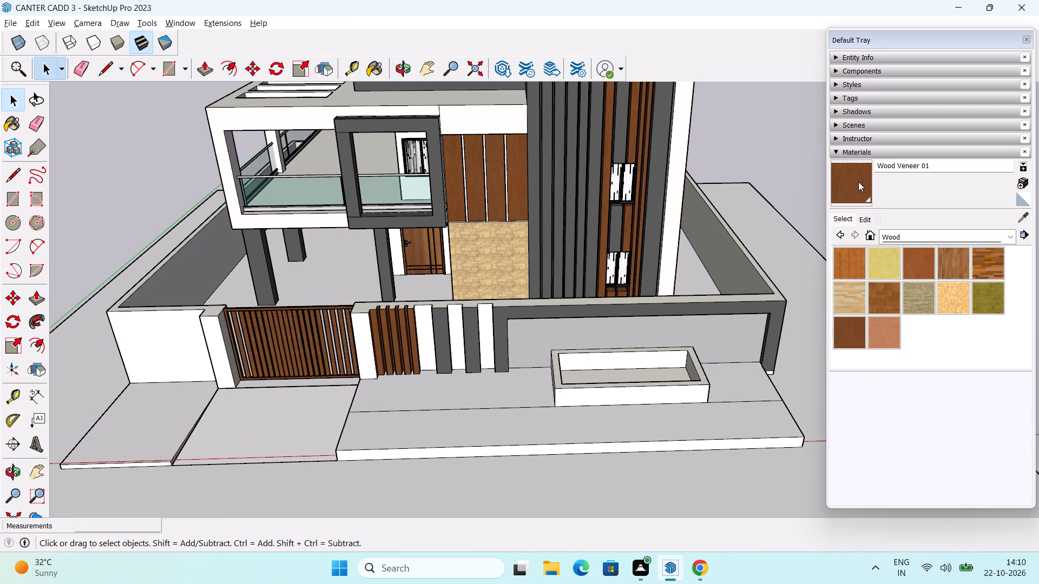
click(858, 182)
click(366, 341)
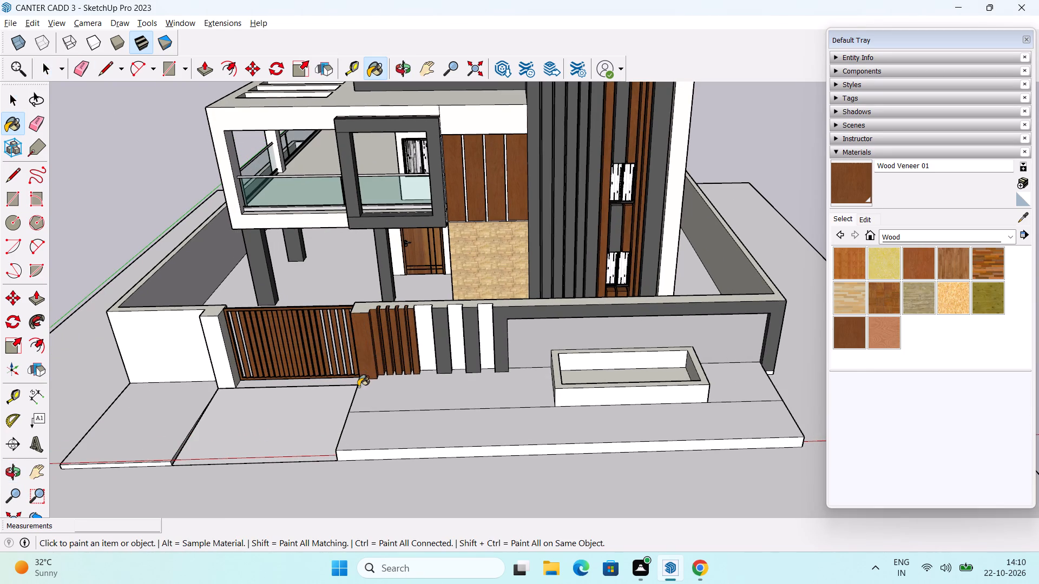
middle_drag(372, 382, 527, 380)
scroll(471, 382, up, 3)
click(433, 368)
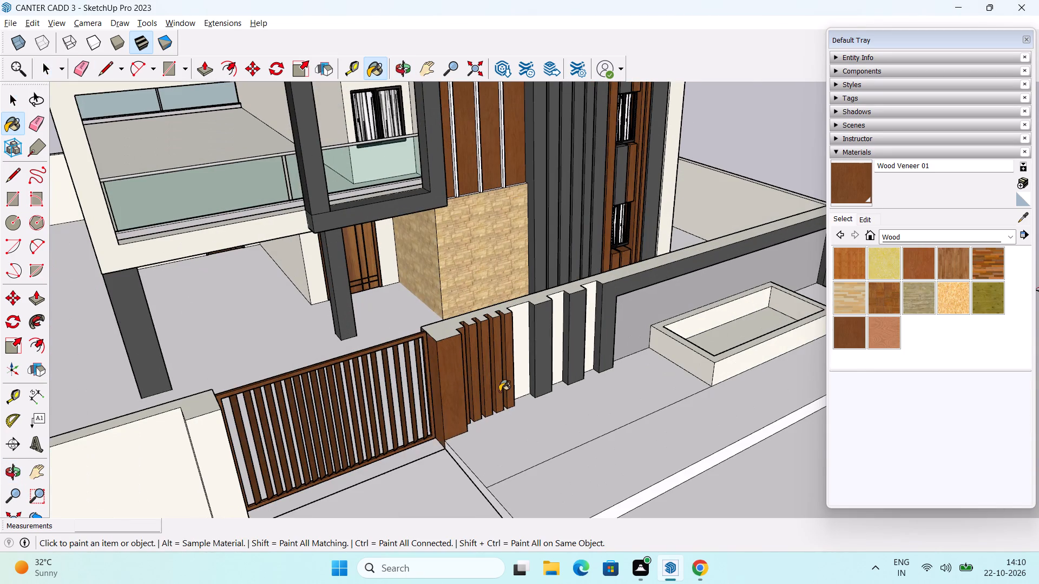
Examine the wood-painted gate pillar together with the boundary wall and house front from several angles.
middle_drag(498, 391, 311, 388)
scroll(357, 372, up, 4)
middle_drag(390, 348, 339, 347)
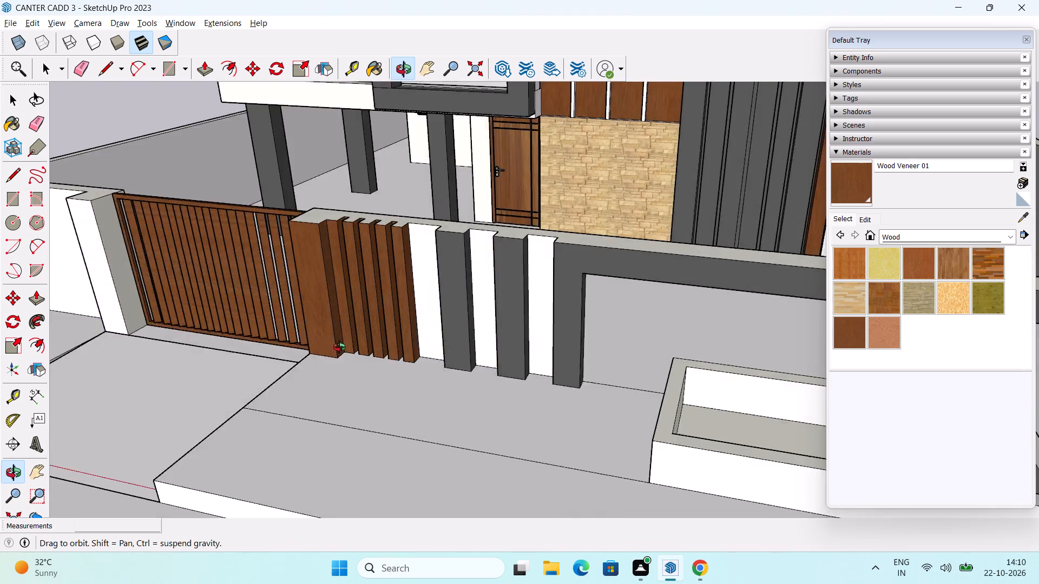
middle_drag(339, 347, 468, 393)
scroll(485, 378, down, 5)
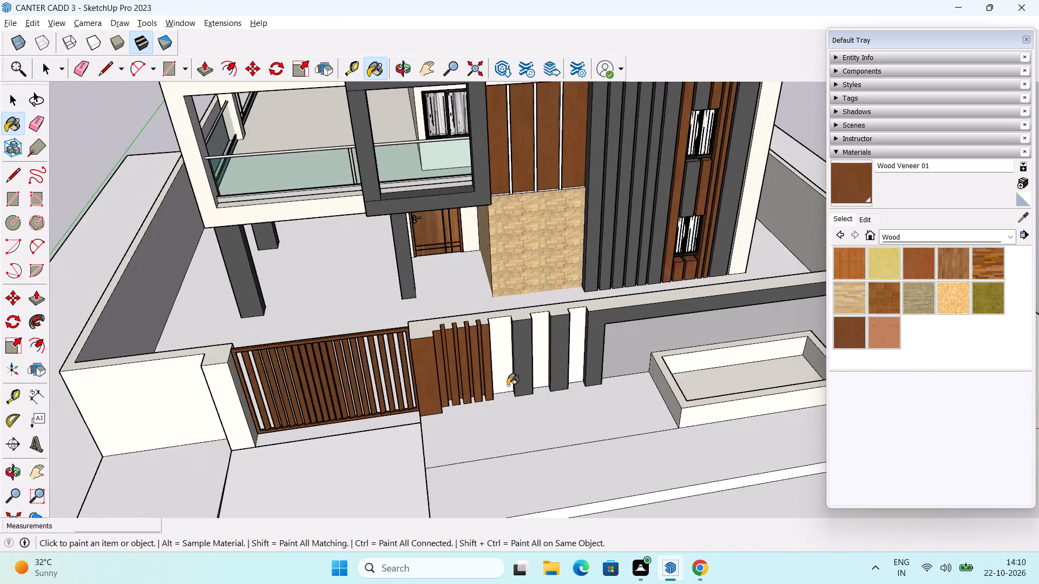
scroll(508, 386, down, 3)
key(space)
middle_drag(517, 419, 481, 401)
middle_drag(494, 412, 410, 407)
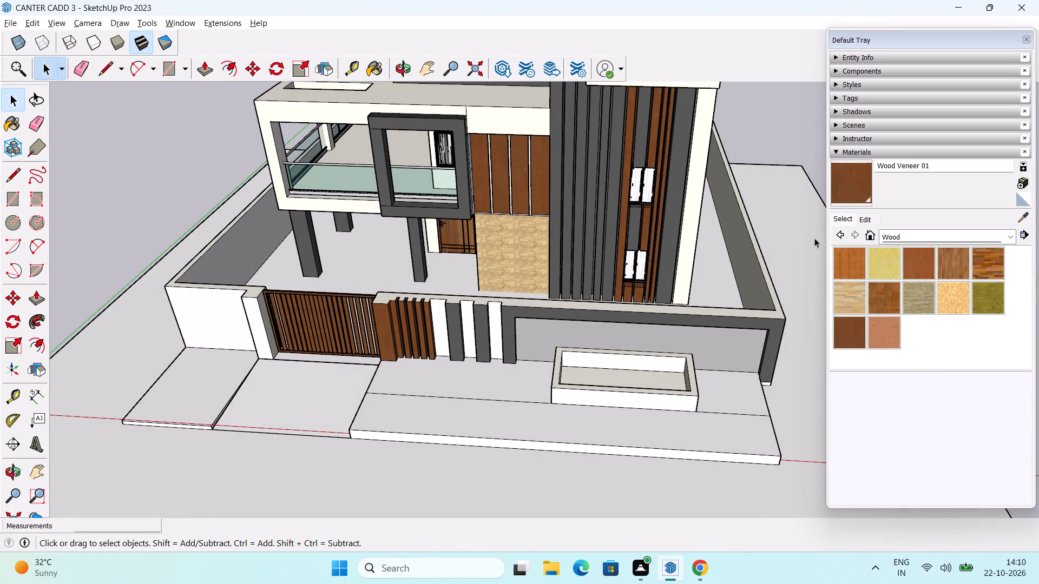
middle_drag(586, 369, 629, 353)
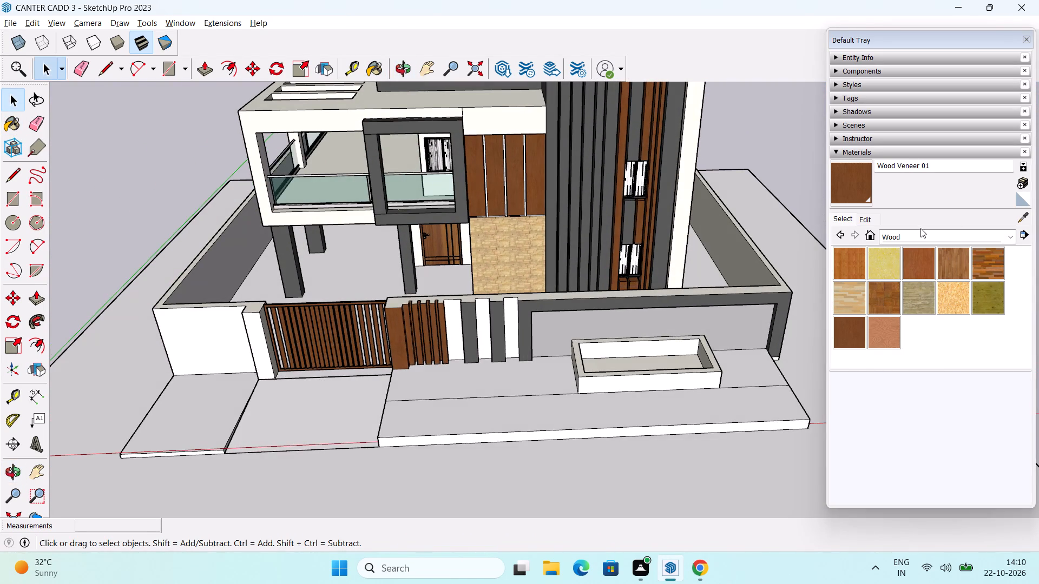
Paint the ground around the house with Concrete Block 8x8 Gray from the Brick, Cladding and Siding materials.
click(923, 236)
scroll(929, 358, up, 2)
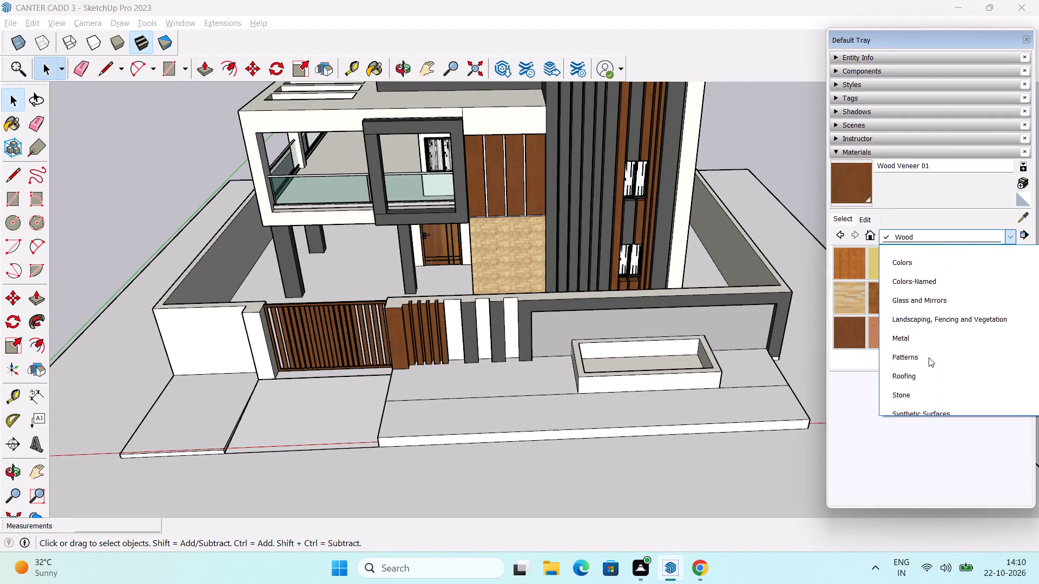
scroll(919, 369, down, 1)
click(927, 363)
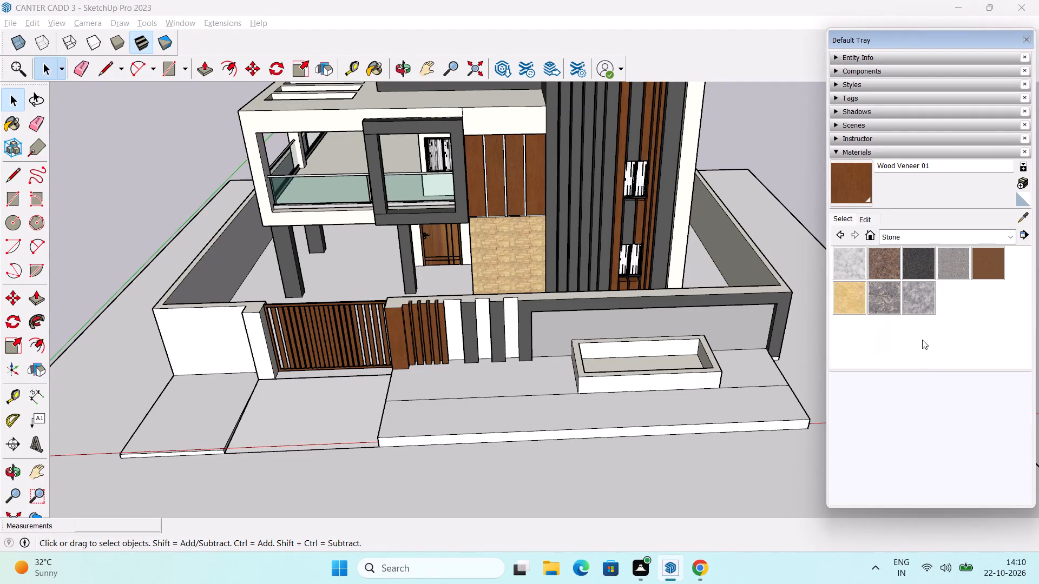
click(927, 240)
scroll(919, 331, up, 1)
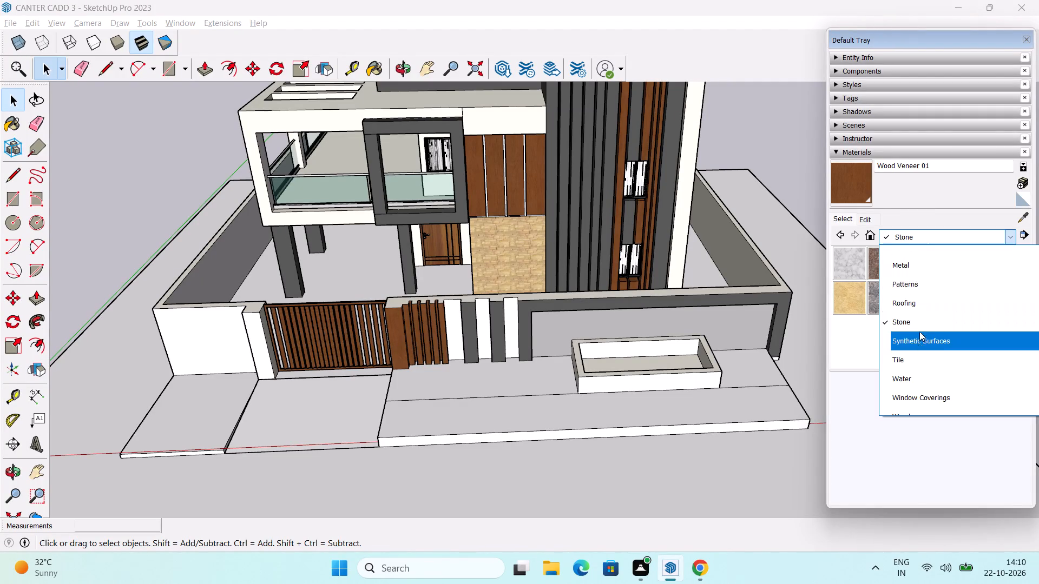
scroll(919, 331, up, 3)
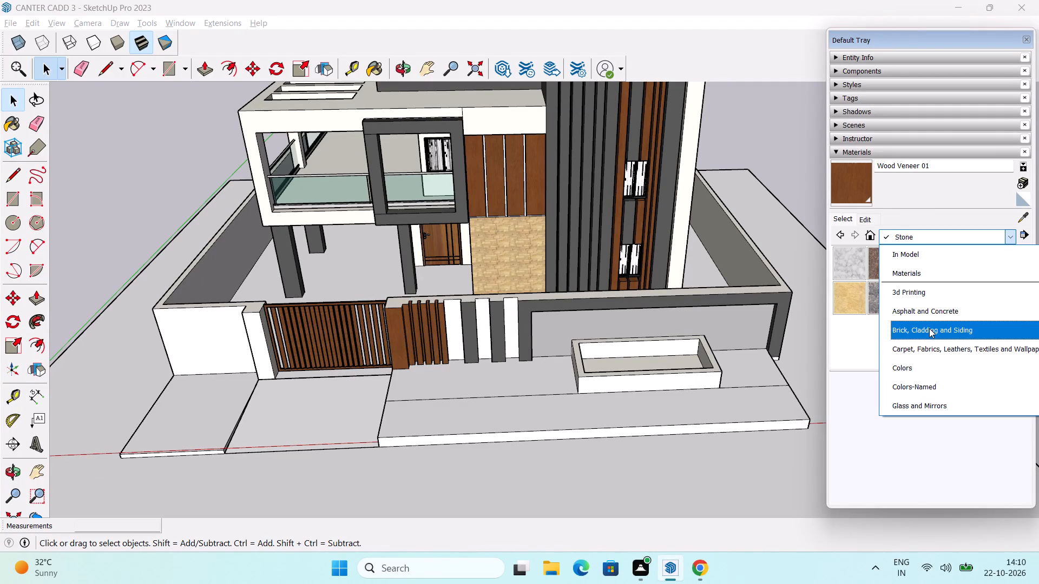
click(925, 328)
scroll(926, 324, down, 1)
scroll(929, 318, up, 1)
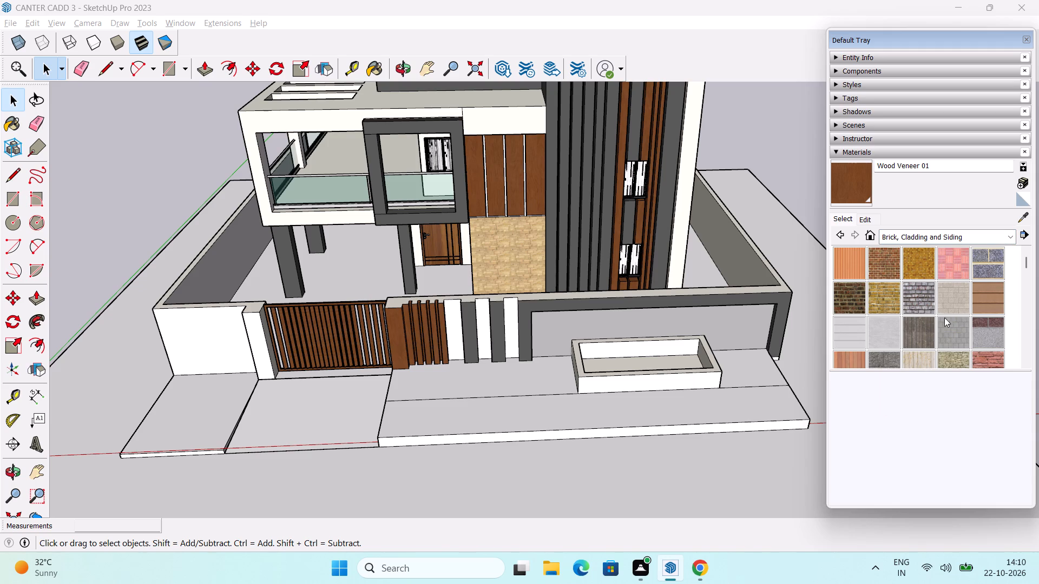
click(950, 330)
scroll(437, 330, down, 1)
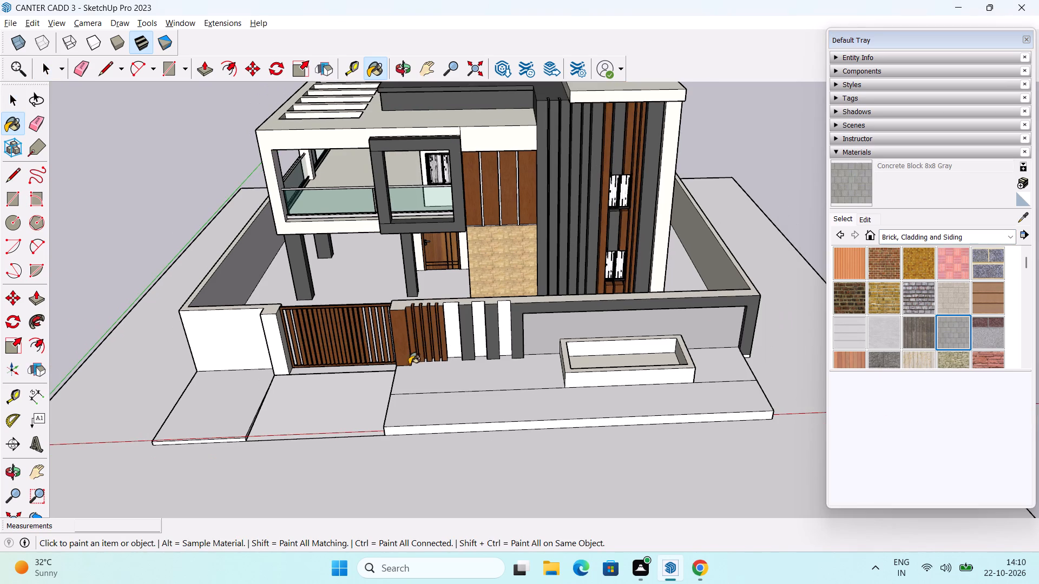
click(348, 467)
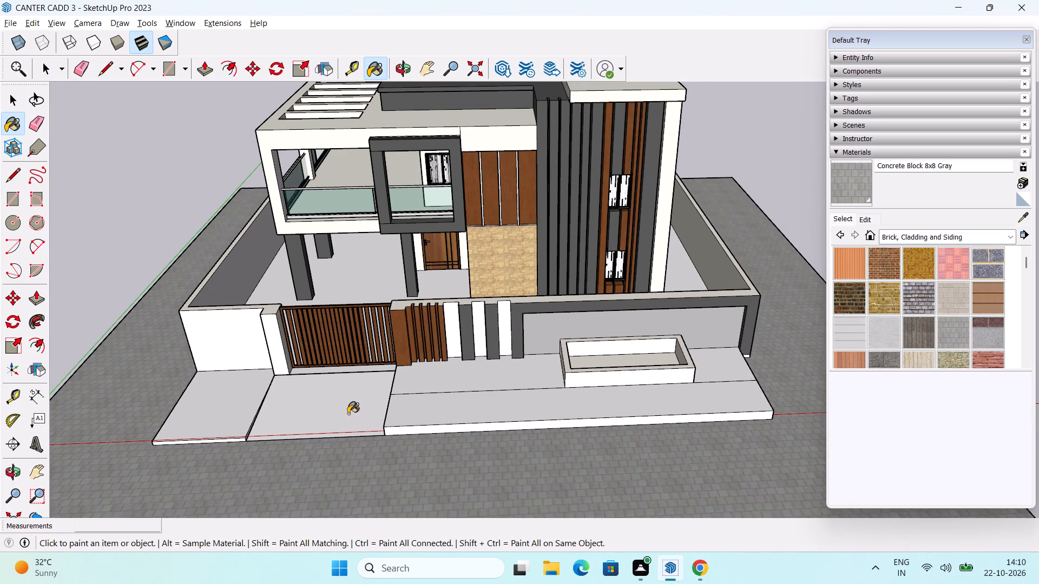
Paint the slab in front of the gate and both strips of the front platform with Concrete Block 8x8 Gray.
click(348, 414)
scroll(348, 414, up, 2)
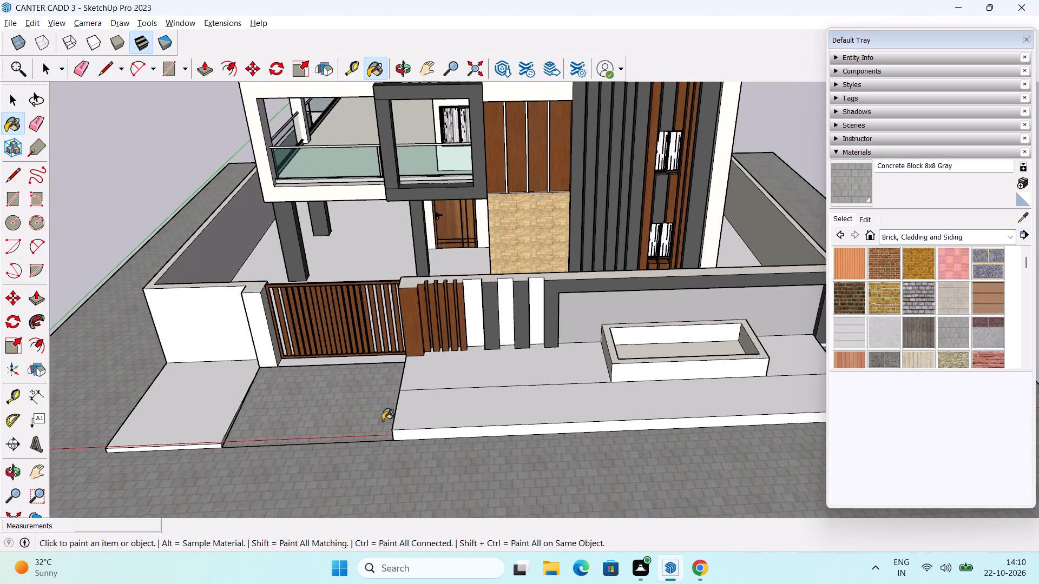
click(531, 407)
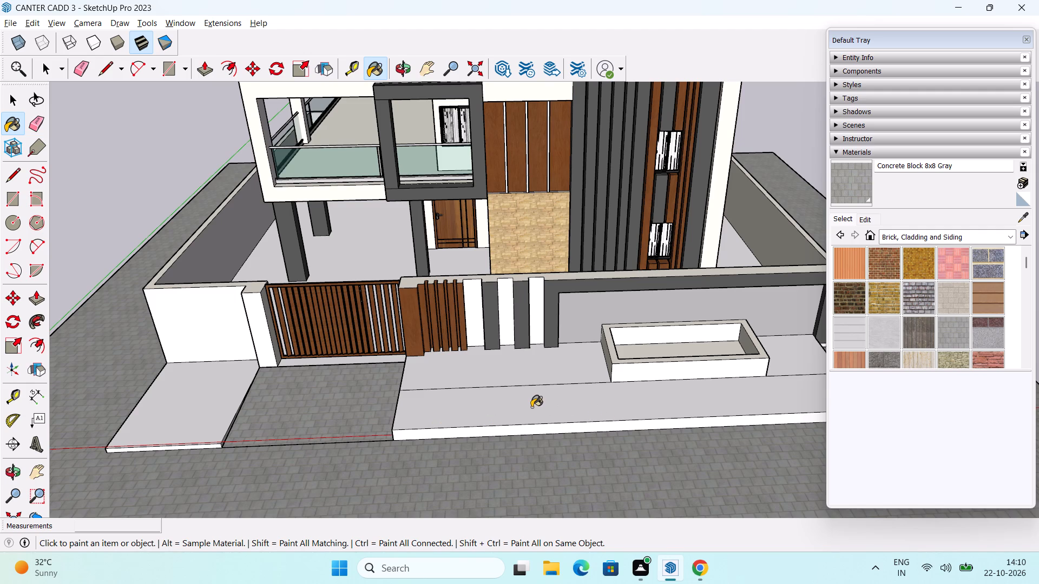
click(474, 368)
Paint the front platform's edge faces, the slab beside the gate slab and its front edge with Concrete Block 8x8 Gray.
scroll(455, 449, up, 3)
click(477, 428)
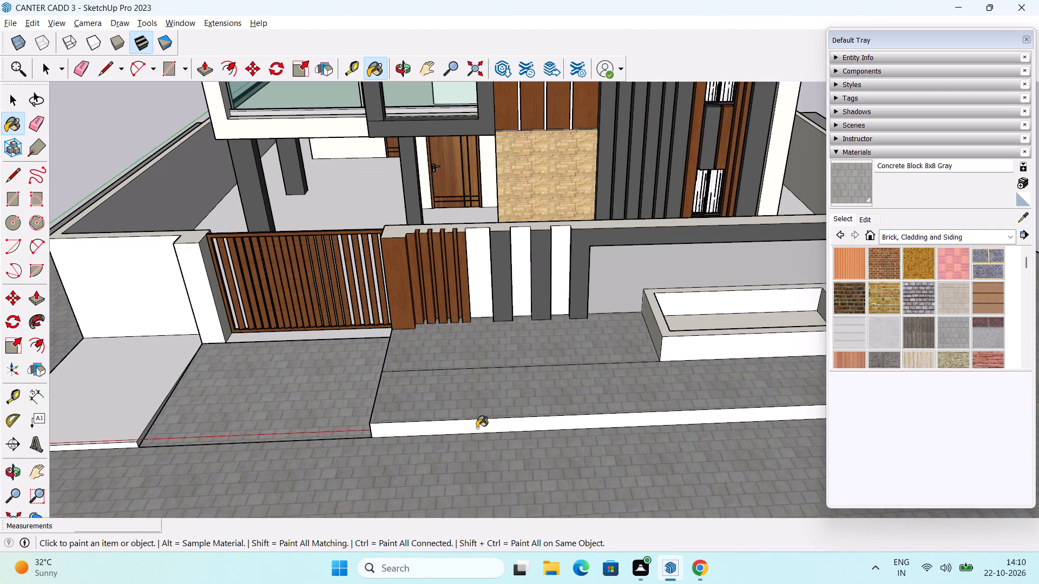
click(109, 378)
scroll(120, 467, up, 2)
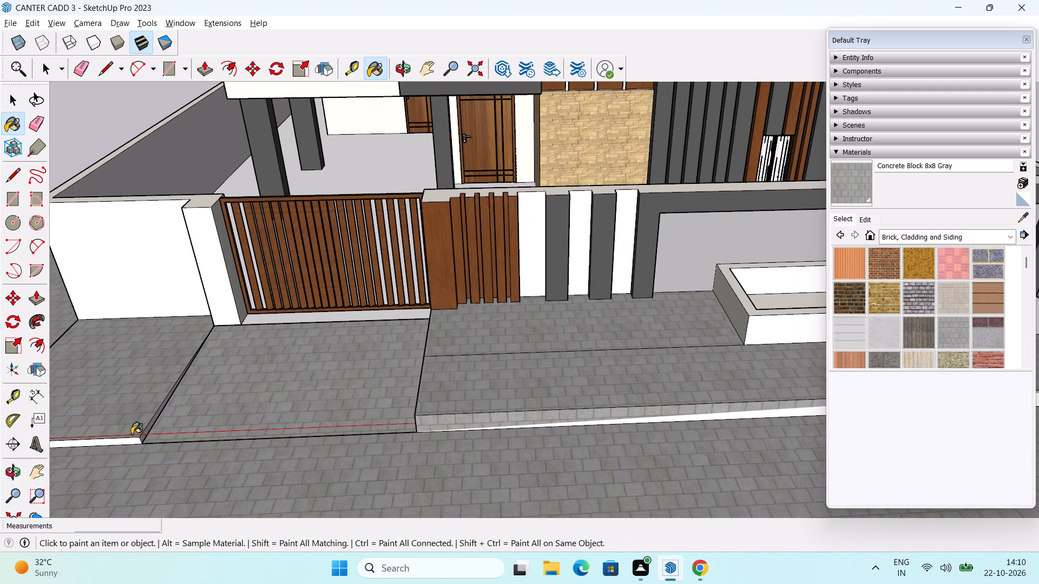
click(130, 442)
scroll(500, 450, up, 2)
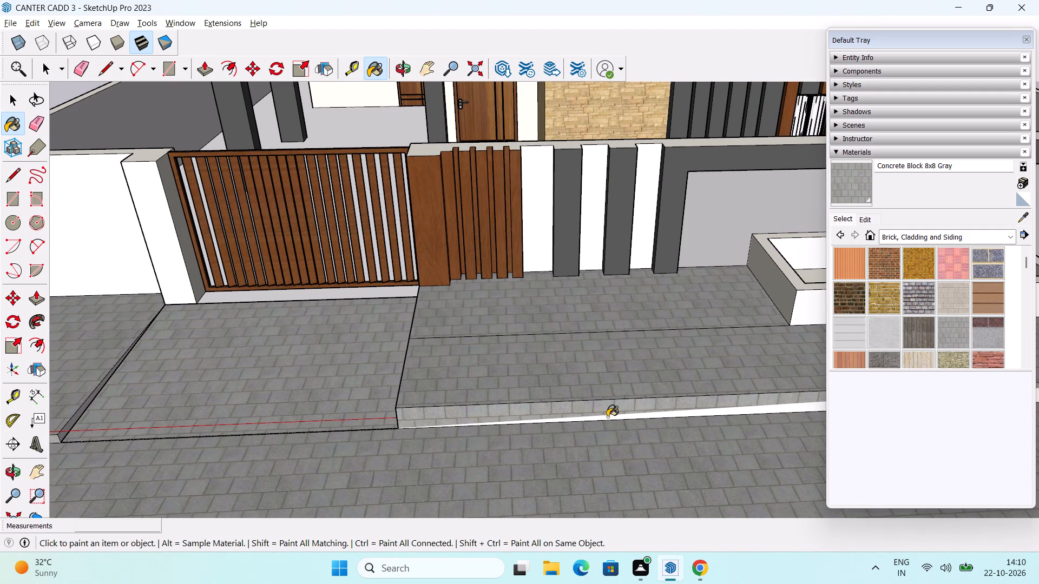
click(607, 417)
scroll(608, 417, down, 12)
middle_drag(633, 420, 468, 409)
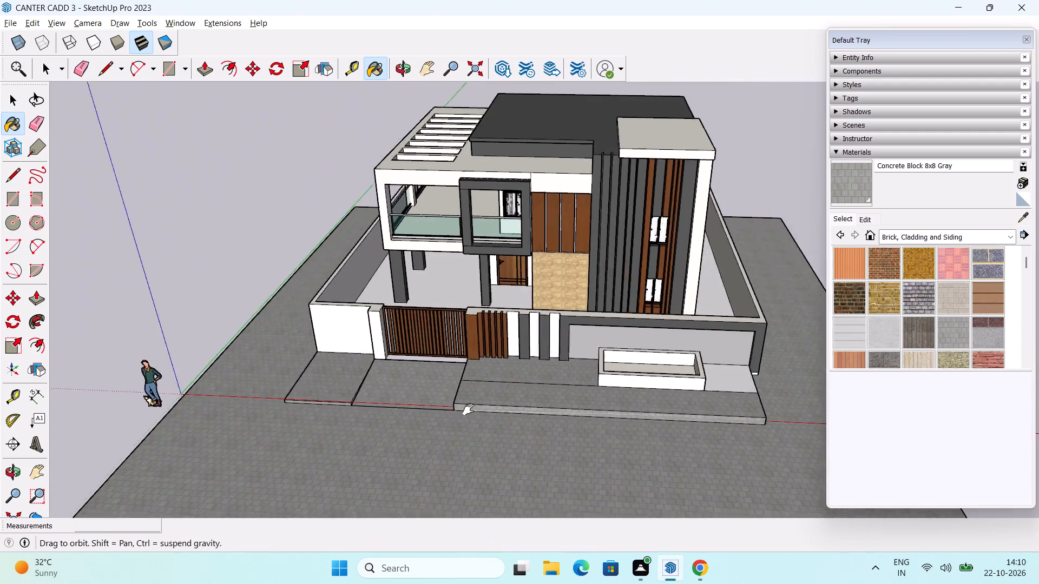
middle_drag(468, 409, 419, 413)
middle_drag(589, 399, 616, 384)
click(625, 372)
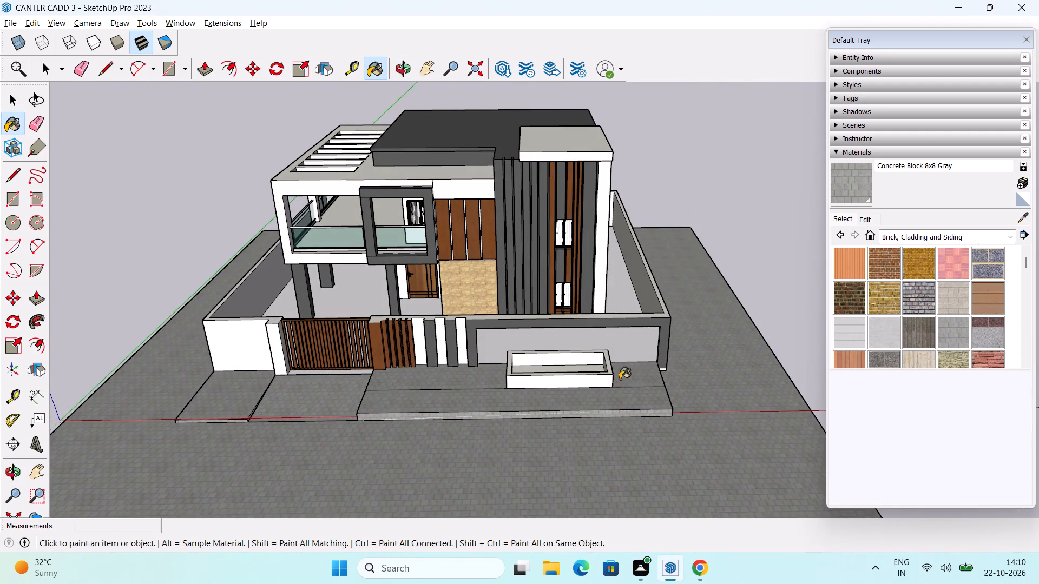
Delete the dividing line segments on both sides of the planter across the front platform.
key(space)
click(458, 390)
key(Delete)
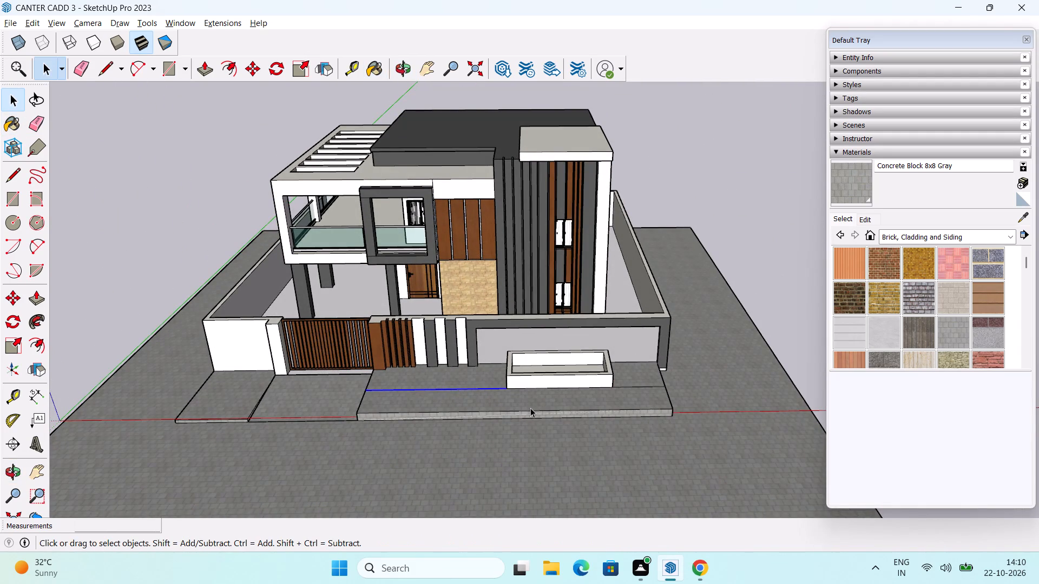
click(627, 388)
key(Delete)
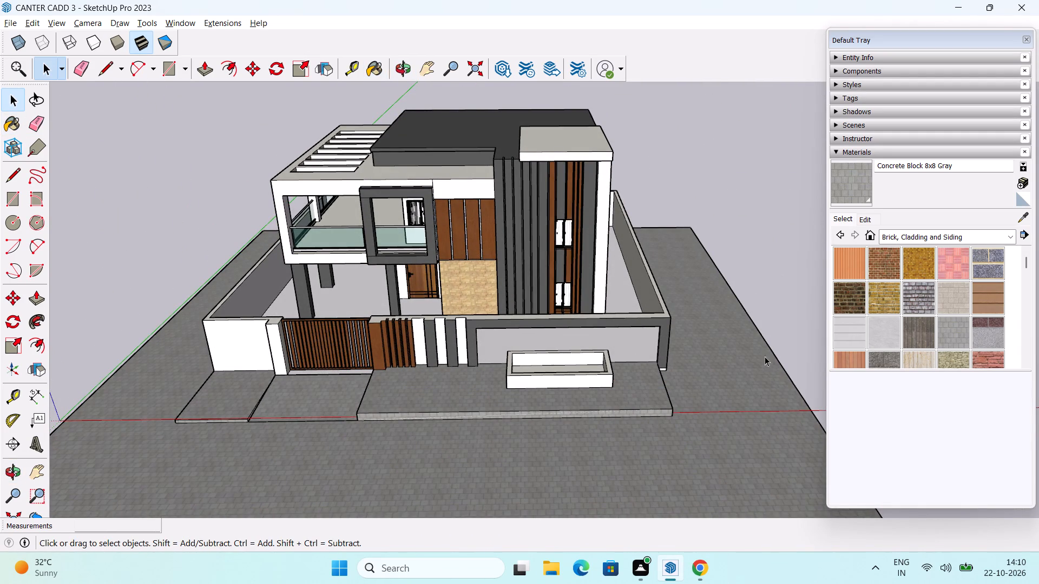
Enlarge the Concrete Block 8x8 Gray texture by setting its size to 10' and then to 20'.
click(865, 221)
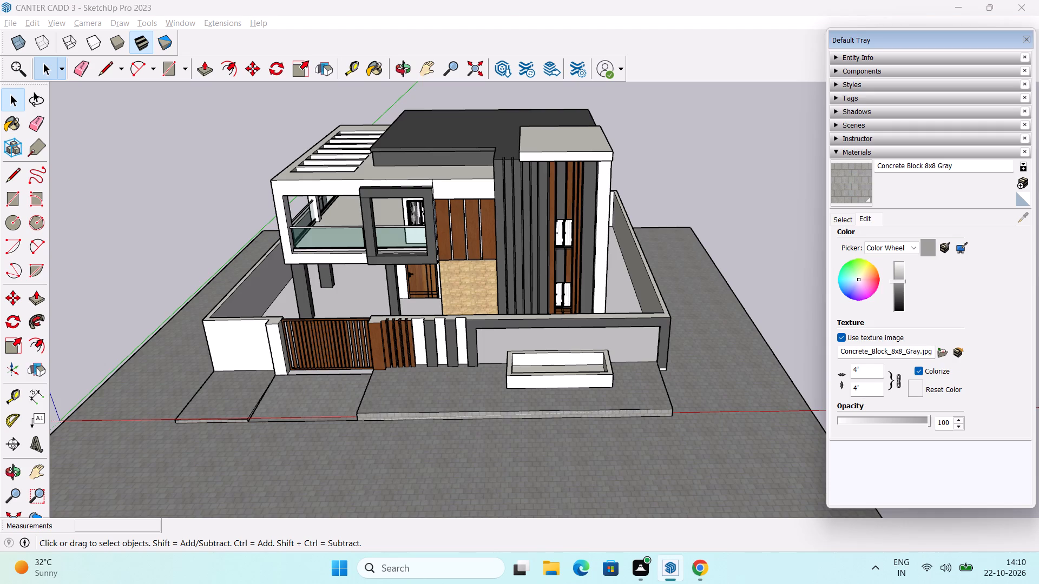
double_click(866, 370)
text(10')
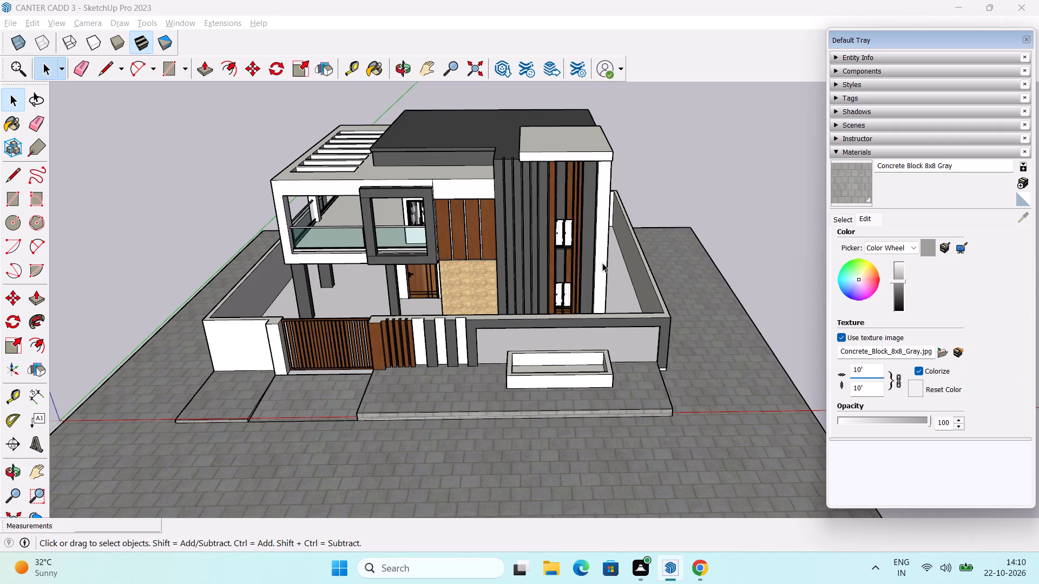
double_click(873, 367)
text(20')
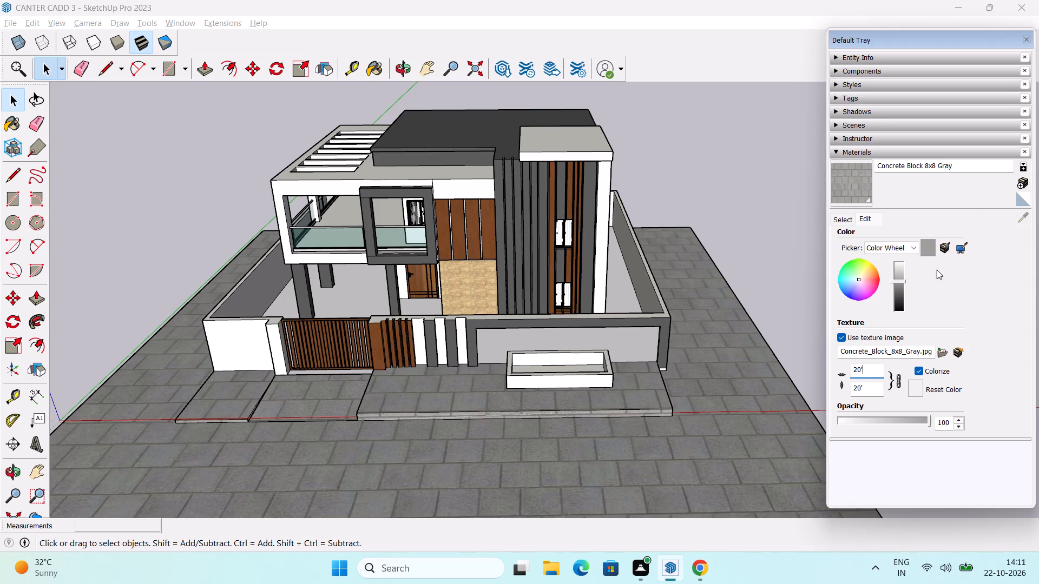
Lighten the Concrete Block 8x8 Gray material by raising its color brightness, and check the paving around the house.
scroll(897, 282, up, 9)
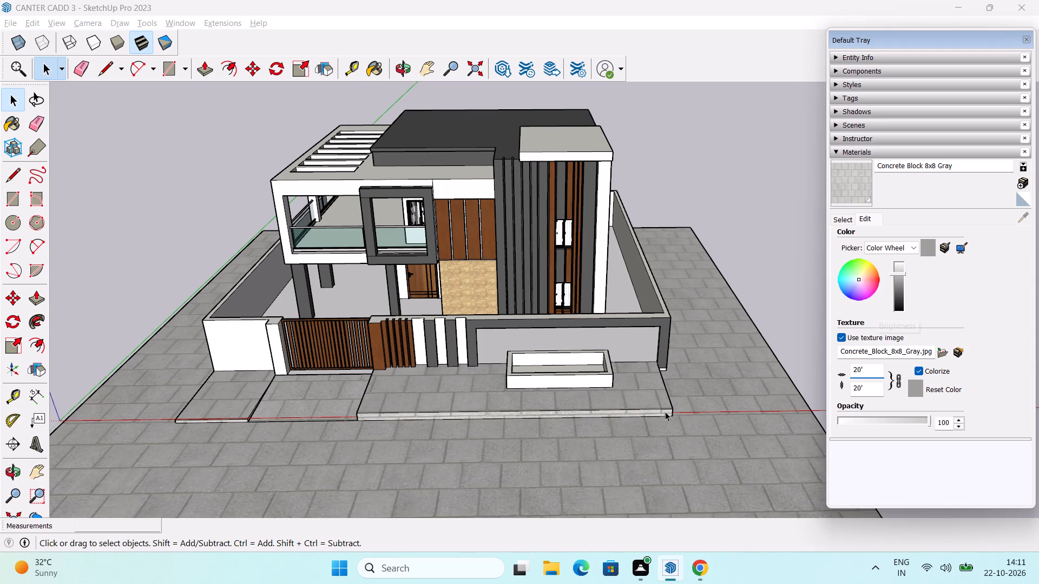
scroll(900, 273, up, 2)
middle_drag(565, 375, 585, 320)
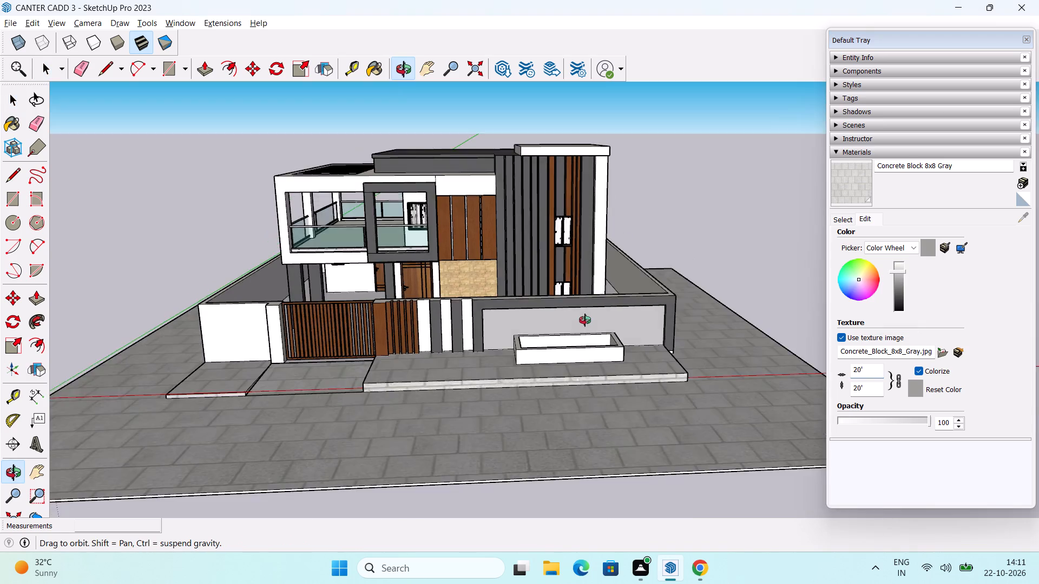
middle_drag(585, 320, 573, 413)
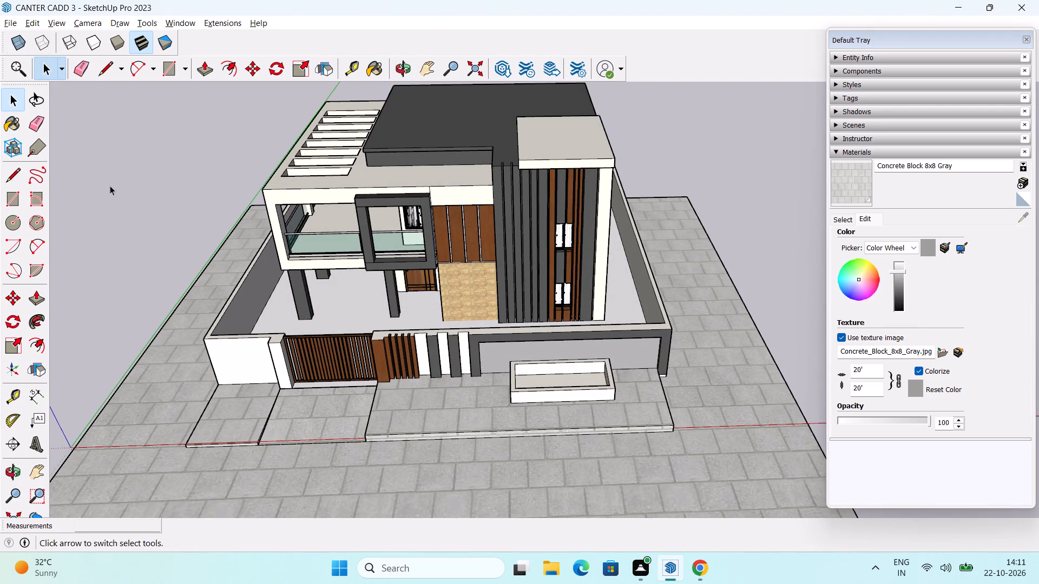
click(131, 190)
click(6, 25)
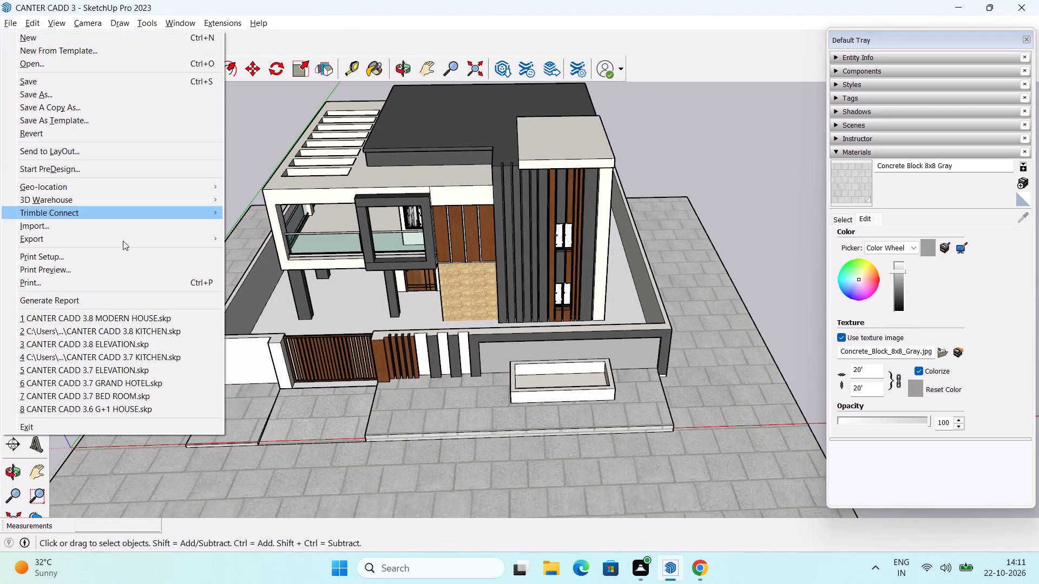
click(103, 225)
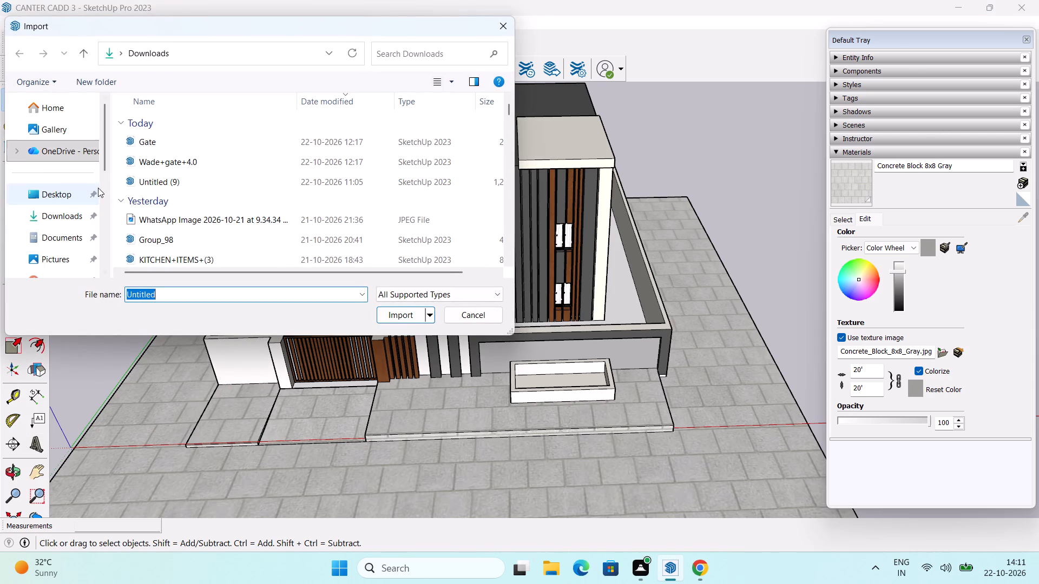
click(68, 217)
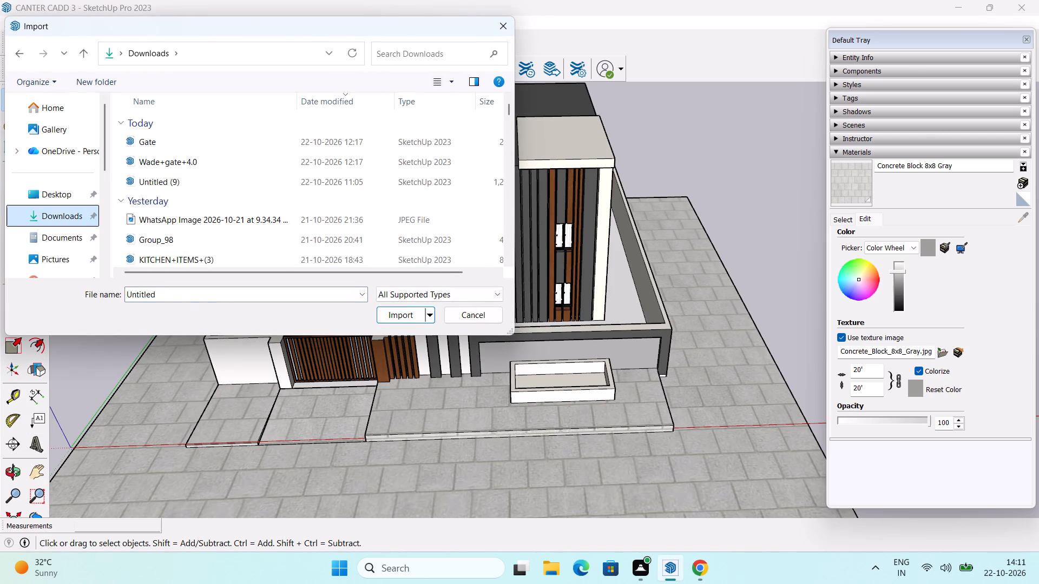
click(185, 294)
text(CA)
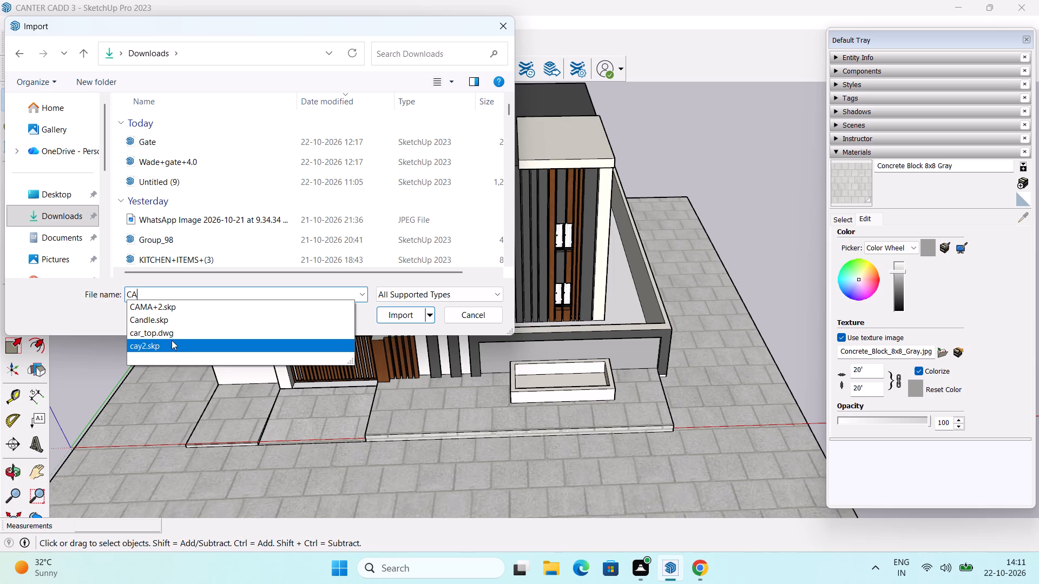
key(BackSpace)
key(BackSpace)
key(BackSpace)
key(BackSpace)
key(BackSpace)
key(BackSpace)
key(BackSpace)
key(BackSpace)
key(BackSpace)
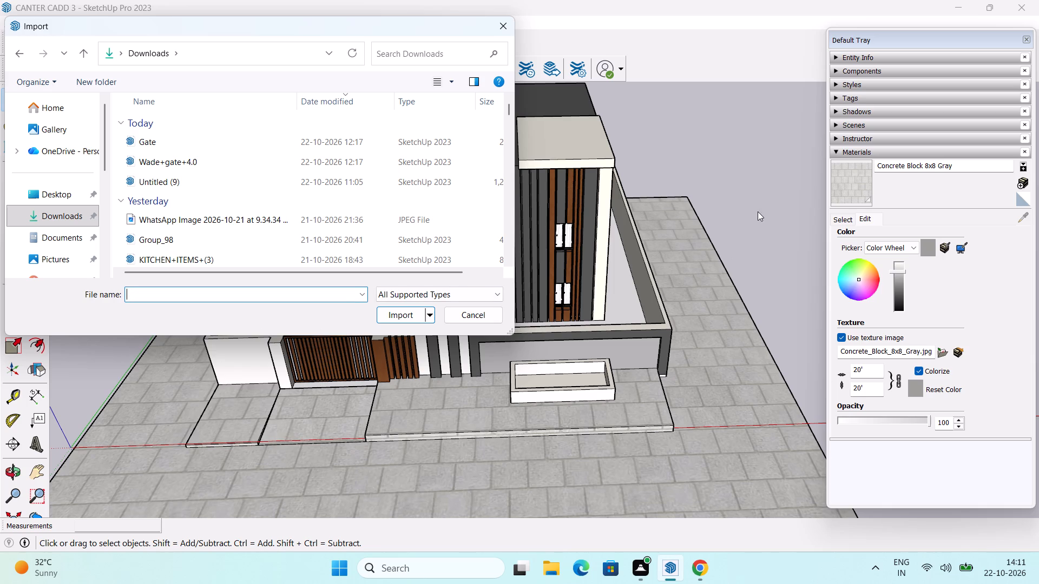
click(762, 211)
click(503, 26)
Save the house model.
key(ctrl+s)
key(ctrl+s)
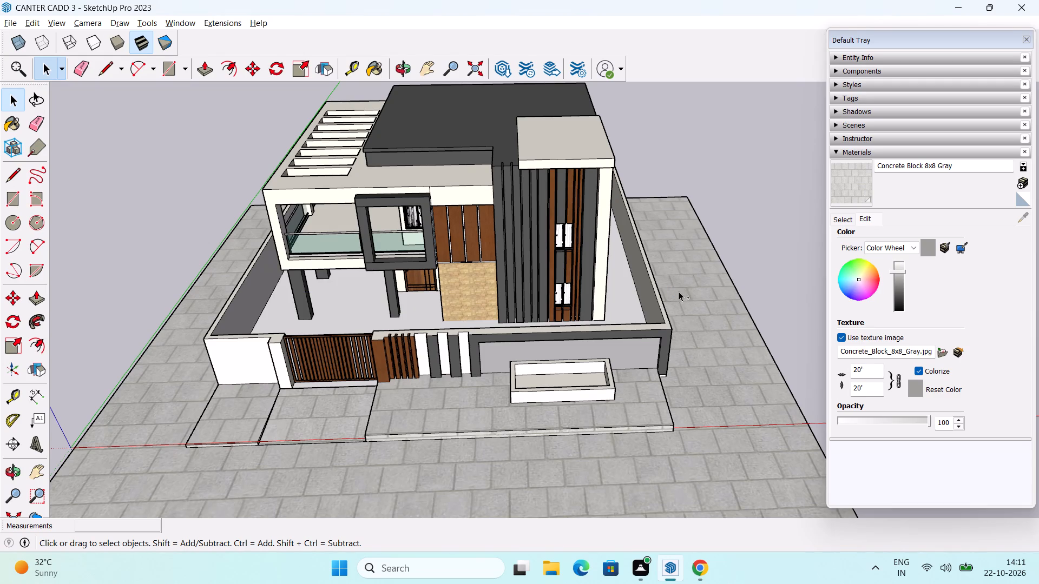
key(ctrl+s)
Switch from SketchUp to another open window.
key(alt+Tab)
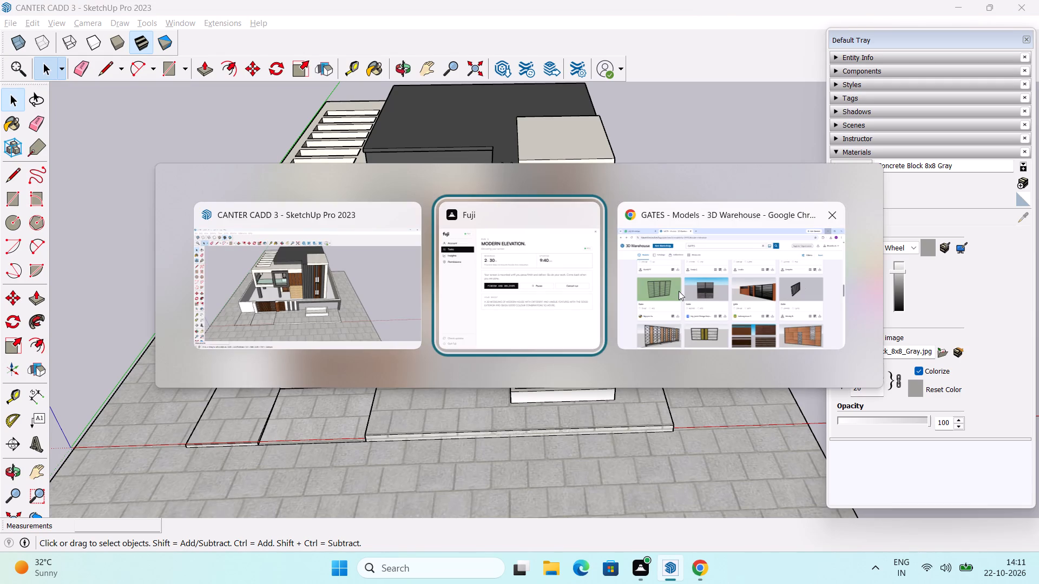
key(alt+Tab)
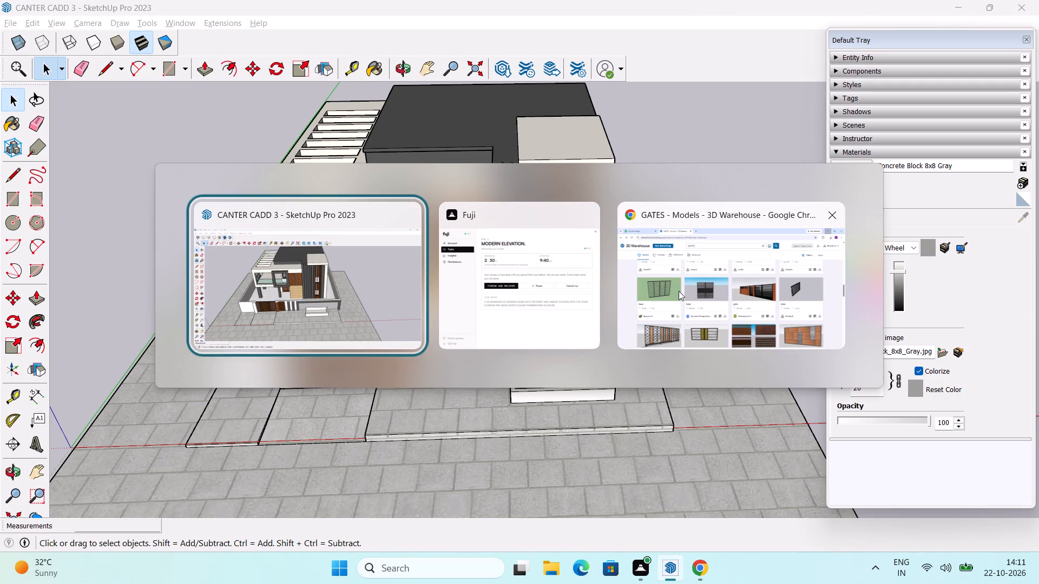
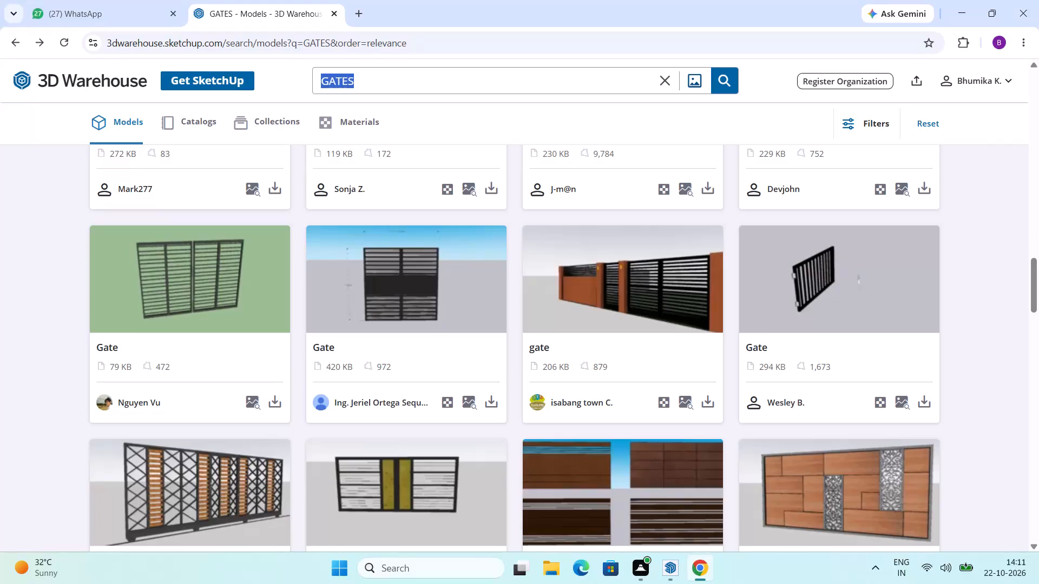
Search the 3D Warehouse models for CARS.
text(CARS)
key(Return)
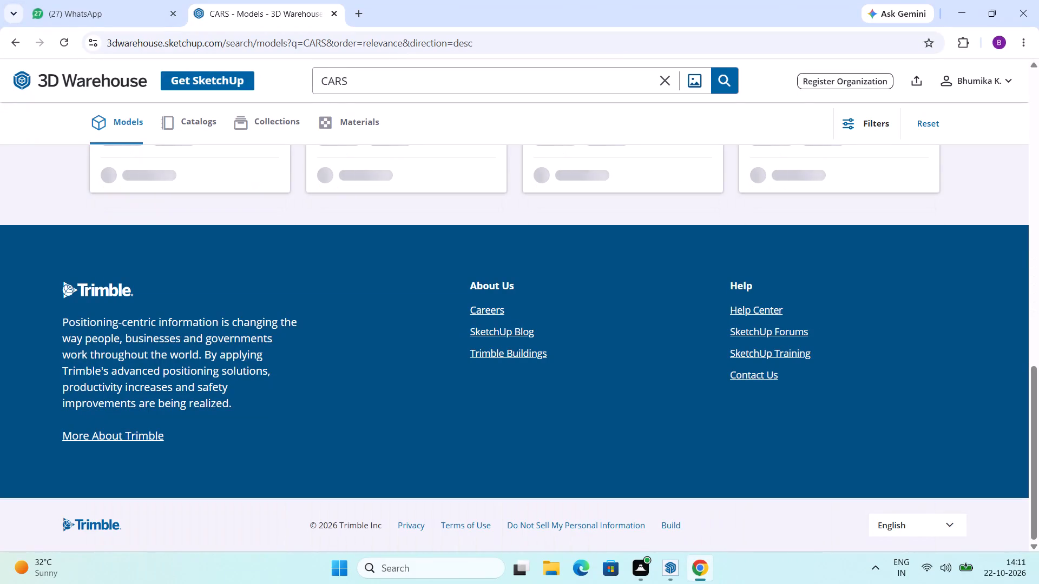
Look through the first set of car models in the search results for one that suits the house scene.
scroll(451, 239, up, 3)
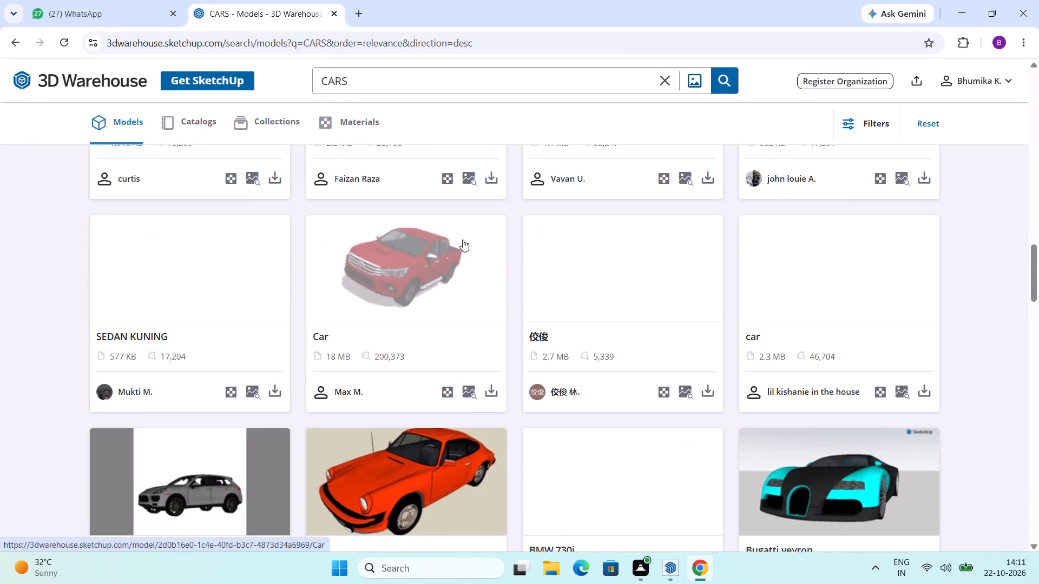
scroll(509, 242, up, 8)
scroll(509, 242, up, 14)
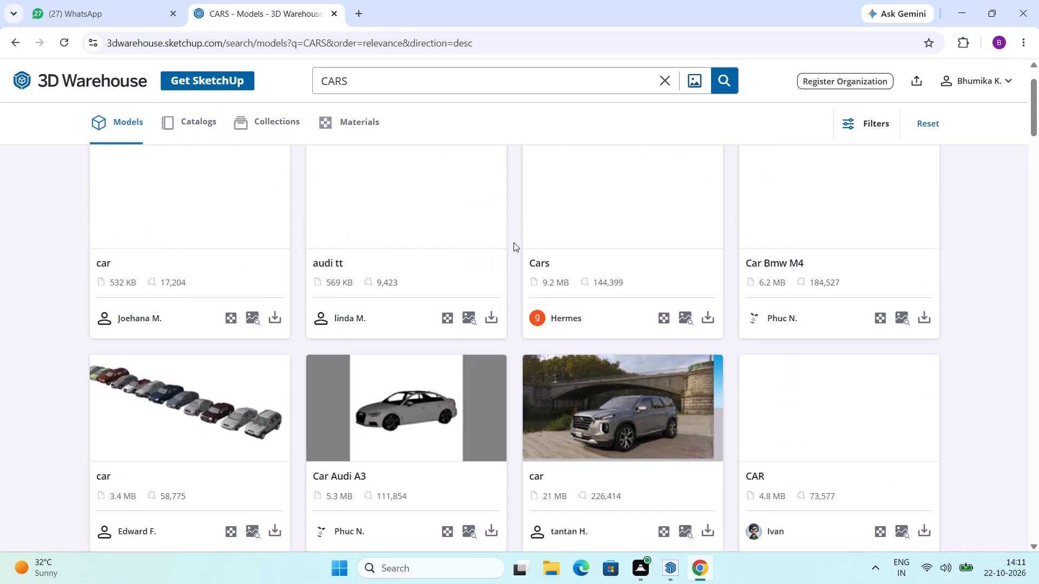
scroll(514, 242, up, 8)
scroll(518, 236, down, 18)
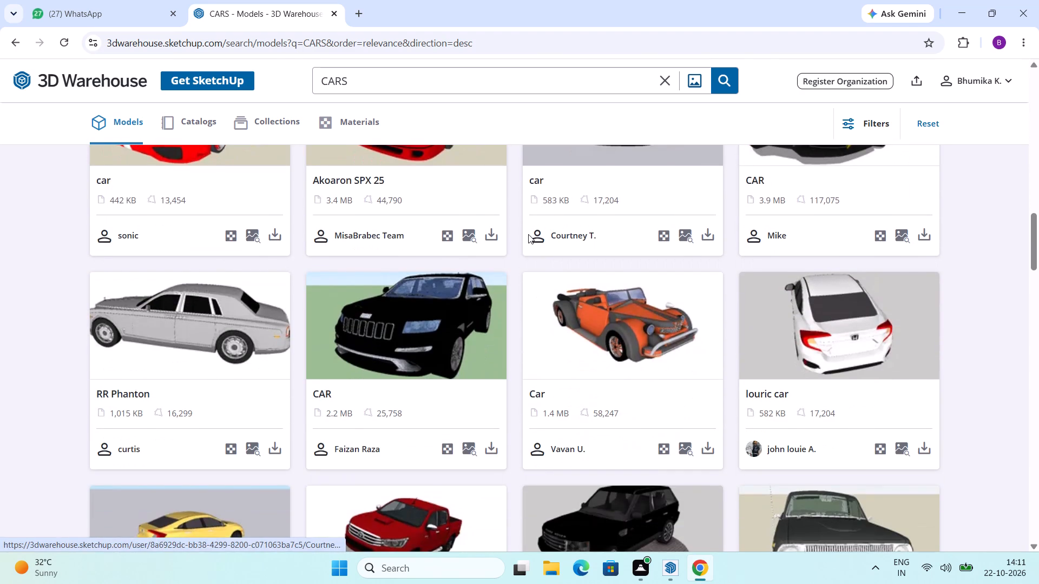
scroll(540, 244, down, 7)
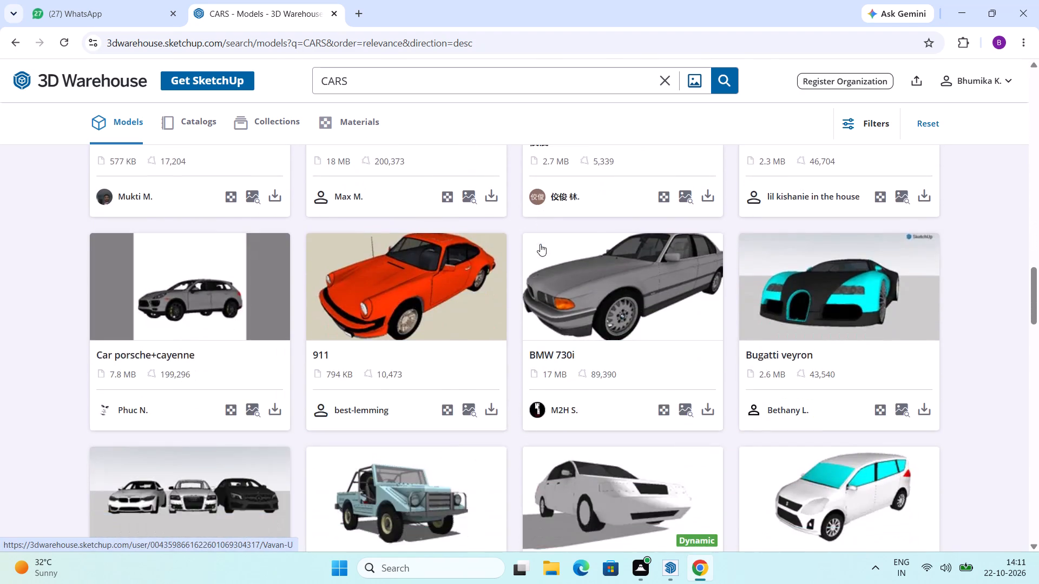
scroll(540, 244, down, 10)
scroll(456, 267, up, 4)
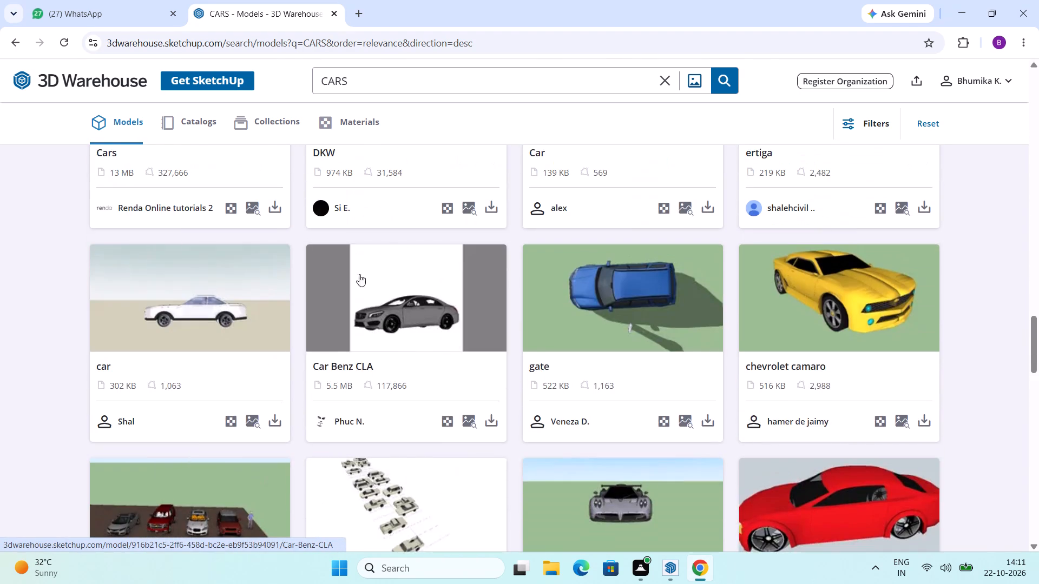
scroll(419, 242, down, 13)
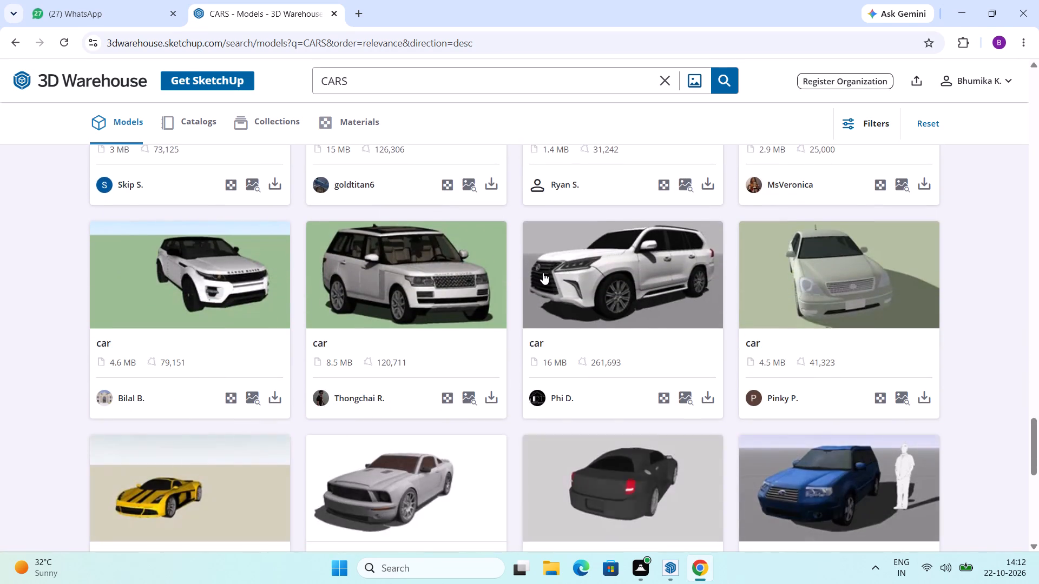
scroll(543, 273, down, 3)
scroll(395, 297, up, 4)
scroll(466, 256, down, 2)
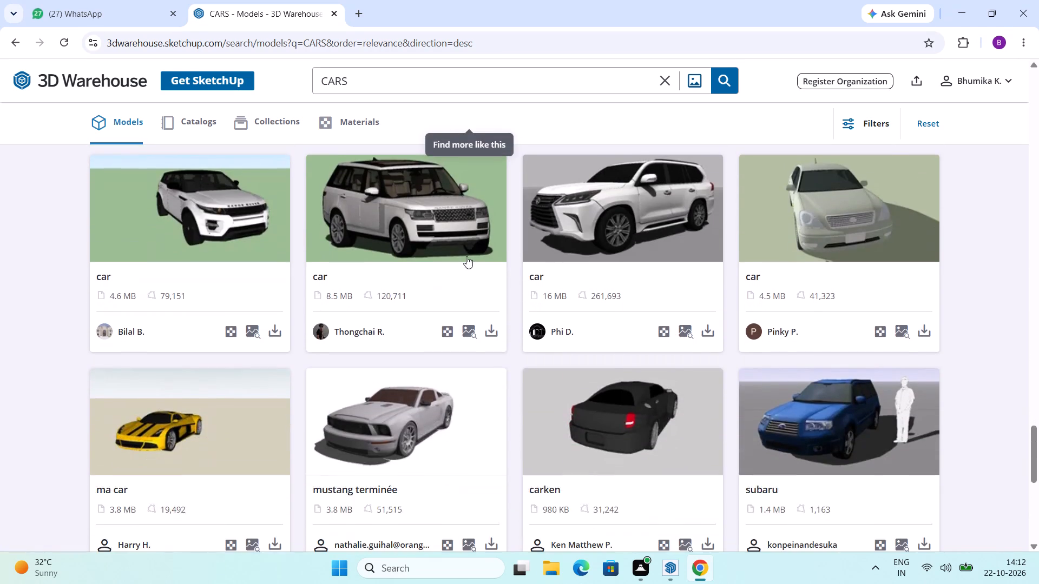
scroll(466, 256, down, 6)
scroll(540, 265, up, 6)
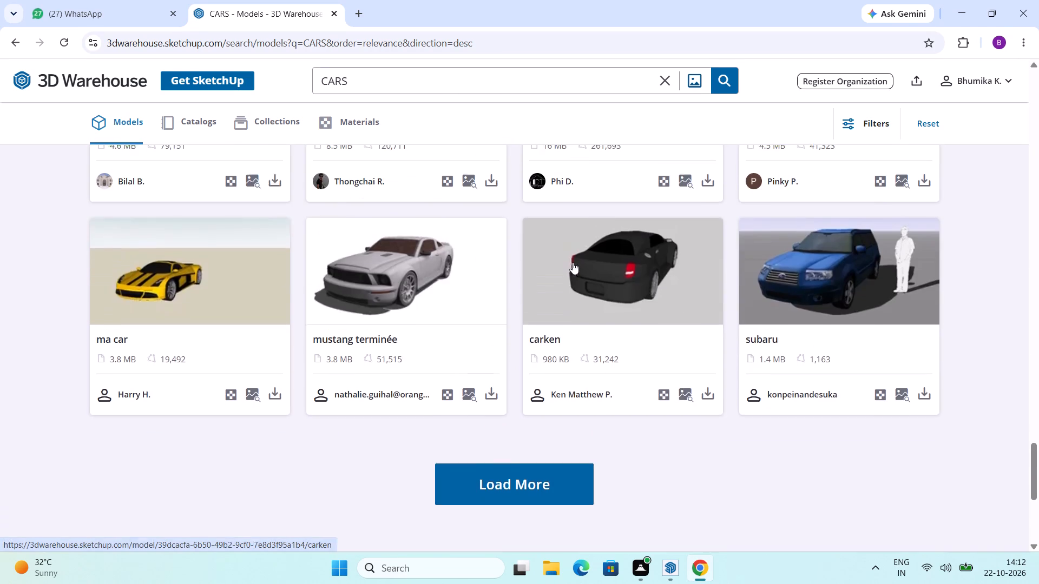
scroll(625, 249, down, 3)
scroll(622, 249, up, 2)
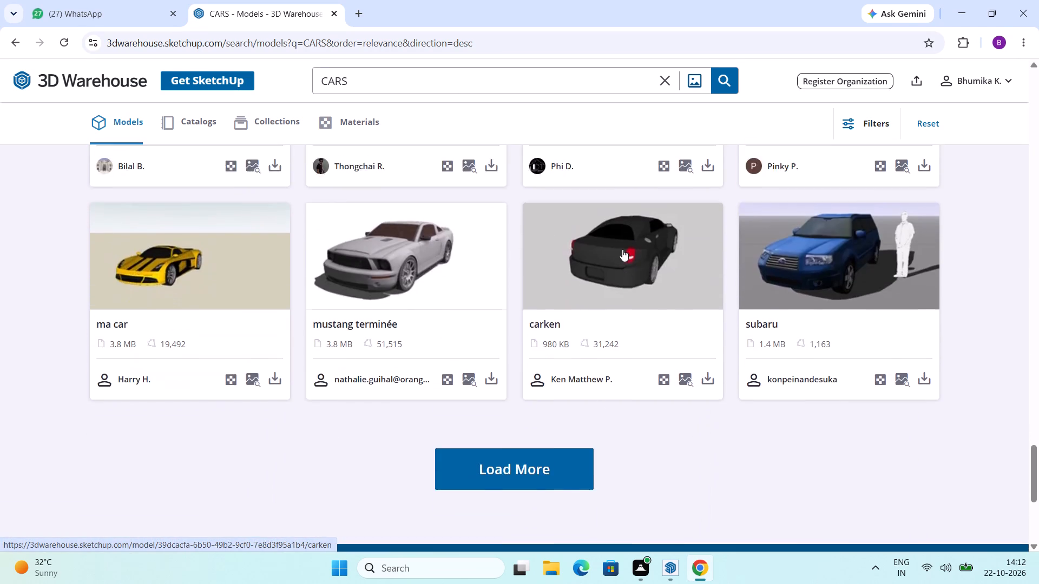
scroll(622, 249, up, 1)
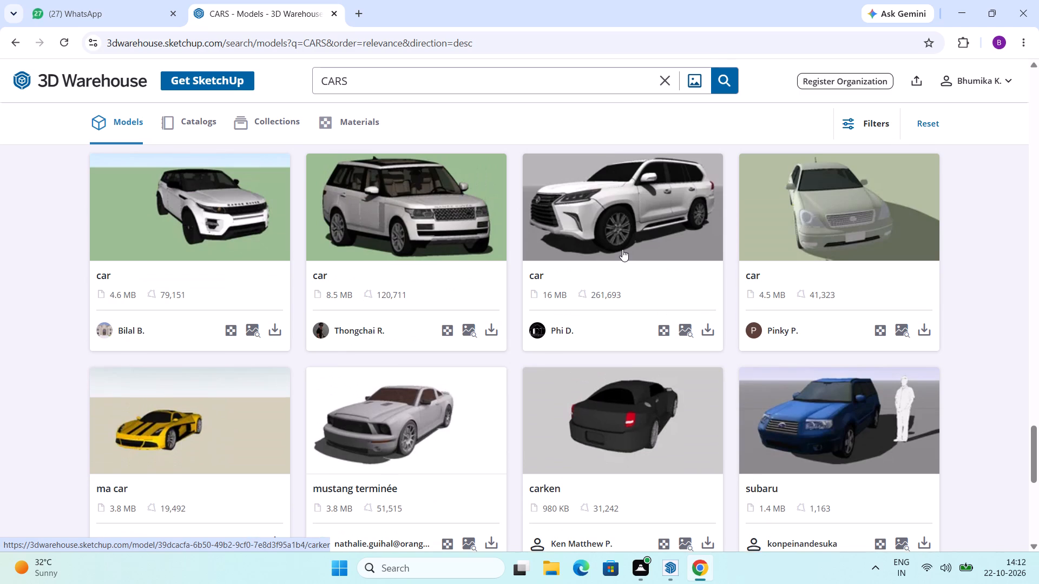
scroll(486, 249, down, 4)
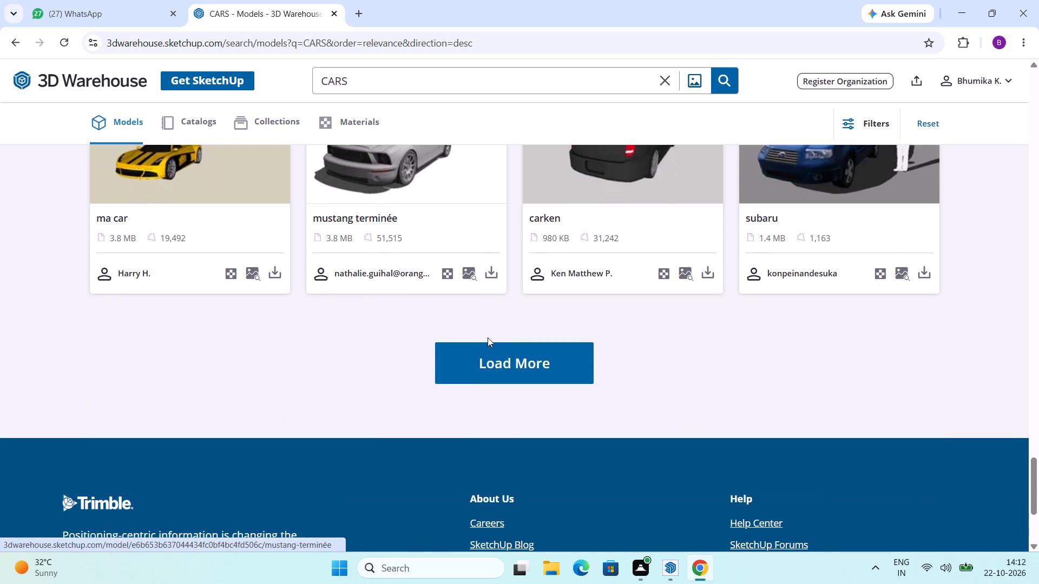
Load more car results and compare them with the earlier models to choose a suitable car.
click(498, 349)
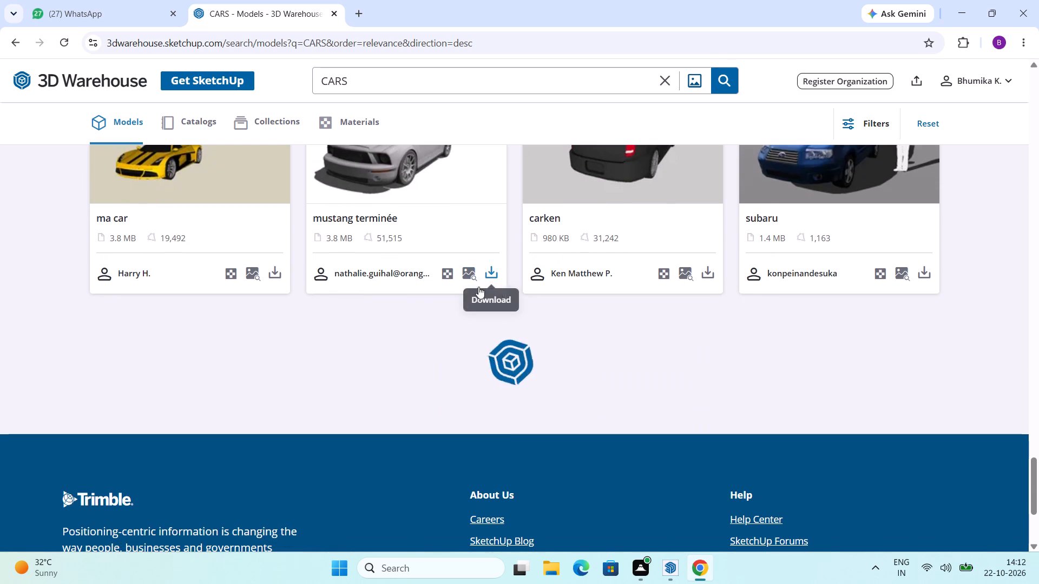
scroll(415, 282, down, 3)
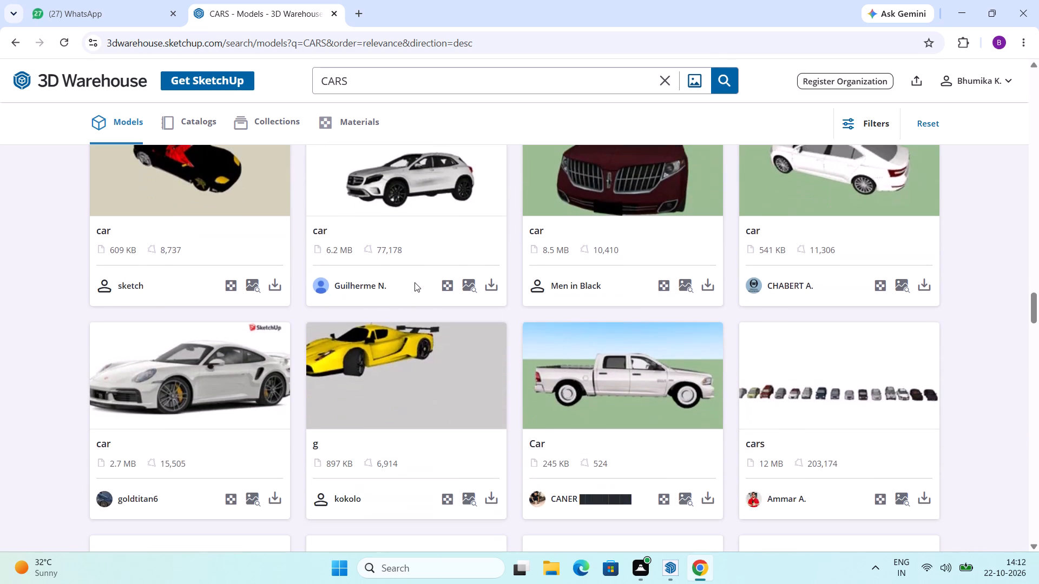
scroll(415, 282, down, 3)
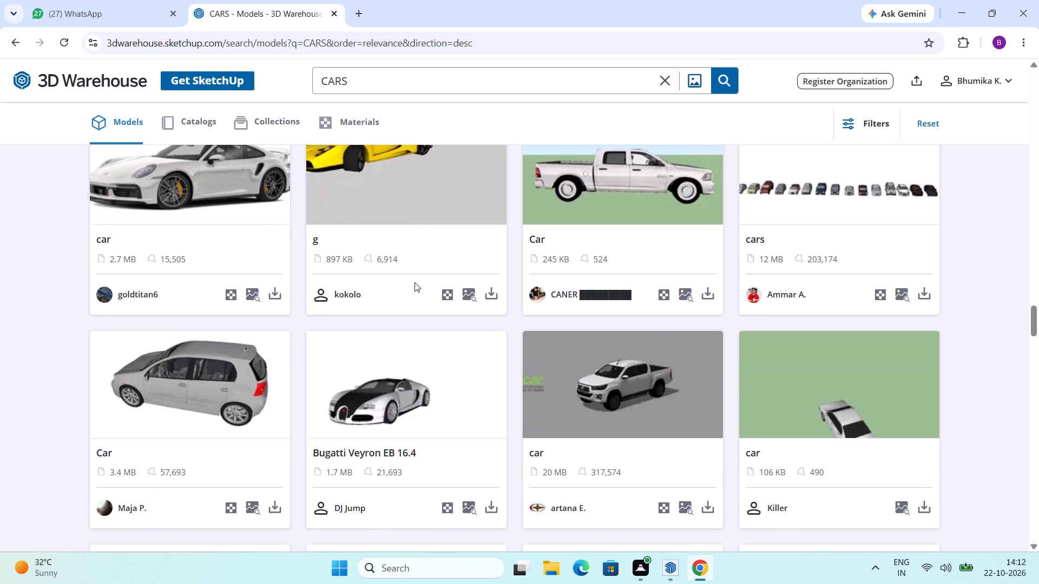
scroll(415, 282, down, 9)
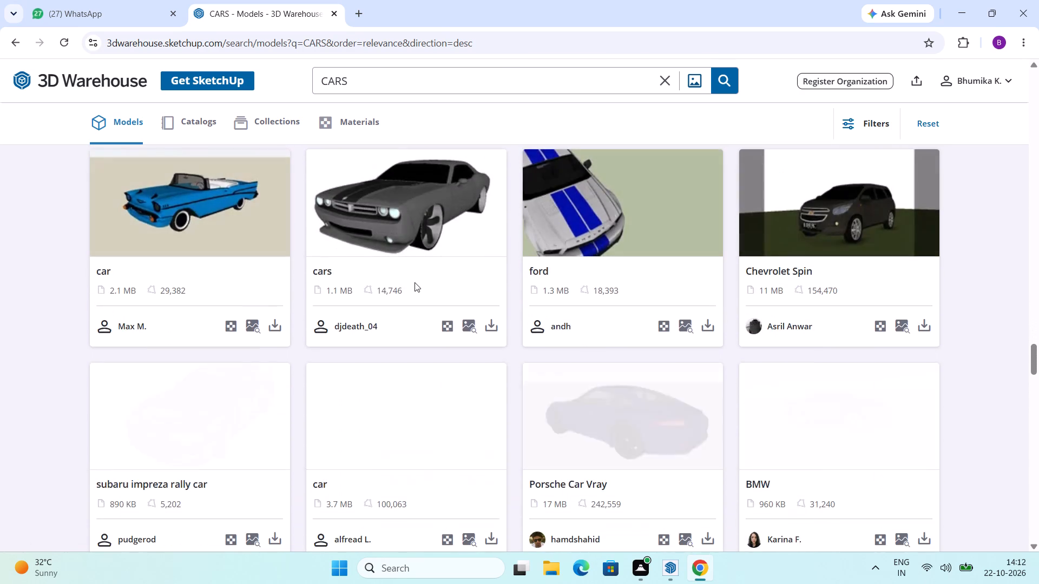
scroll(415, 282, down, 5)
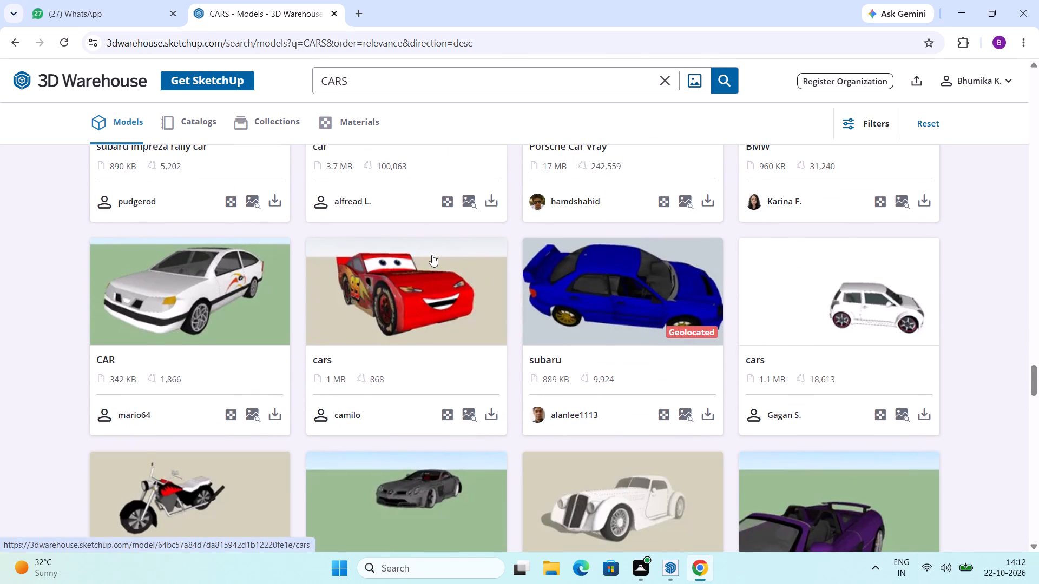
scroll(432, 255, down, 11)
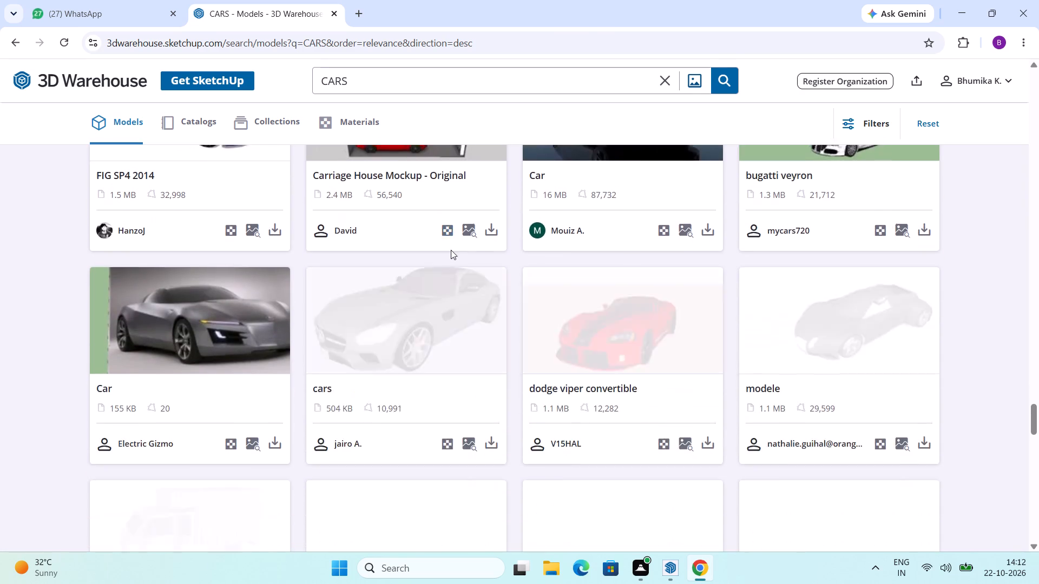
scroll(461, 231, down, 7)
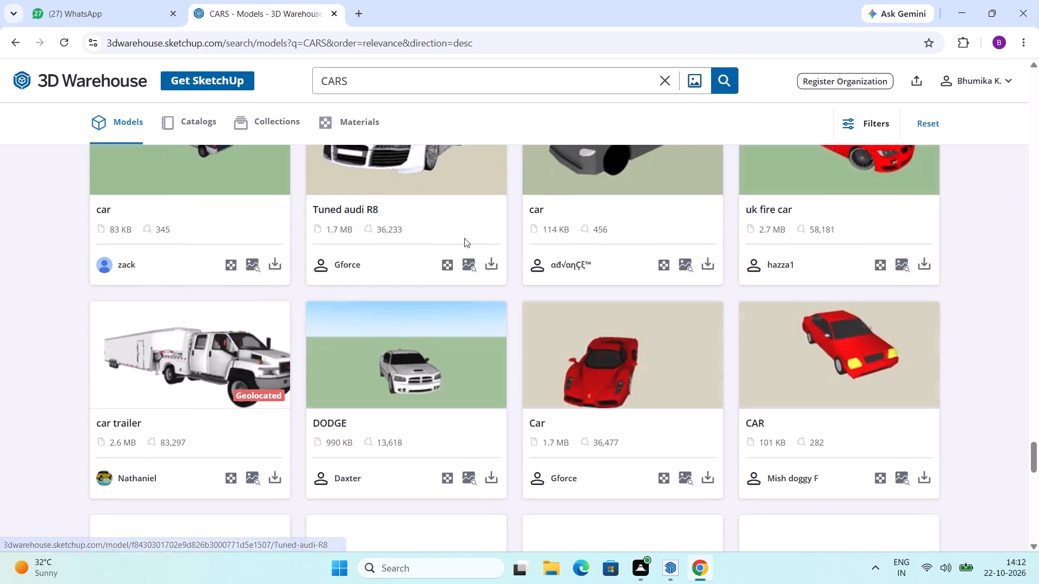
scroll(464, 238, down, 3)
scroll(463, 238, up, 6)
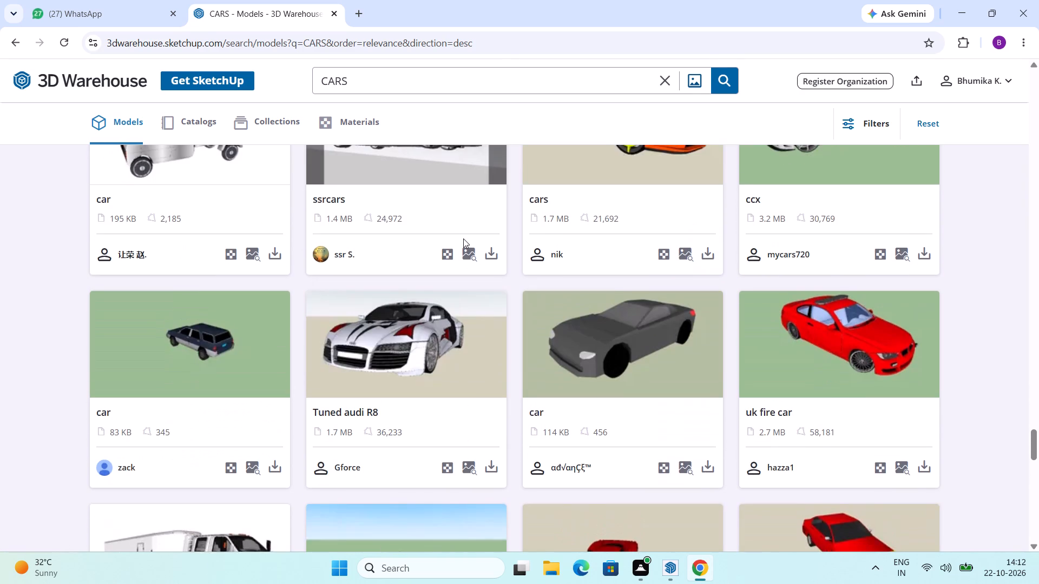
scroll(463, 238, down, 9)
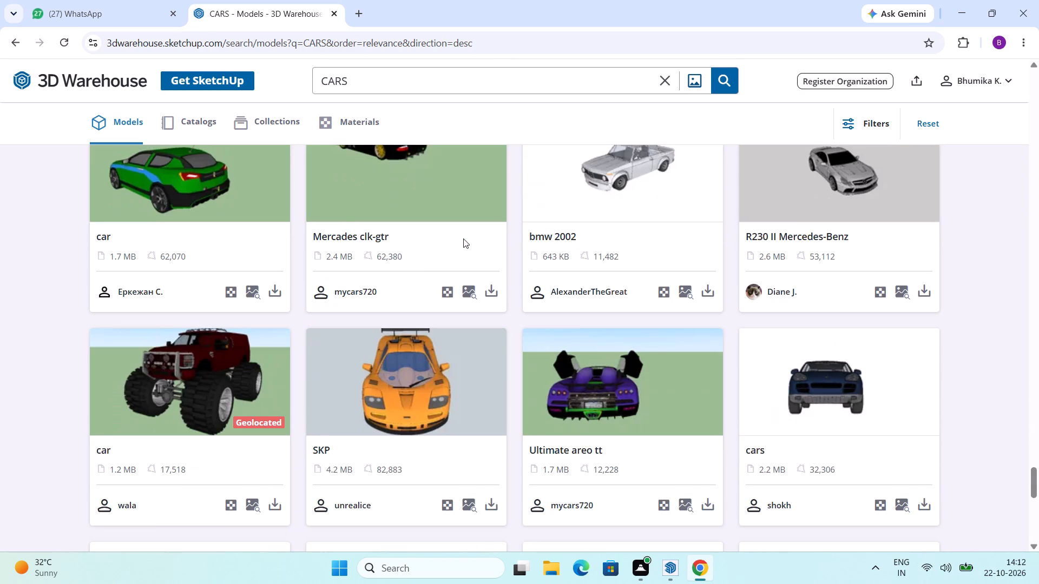
scroll(463, 238, up, 5)
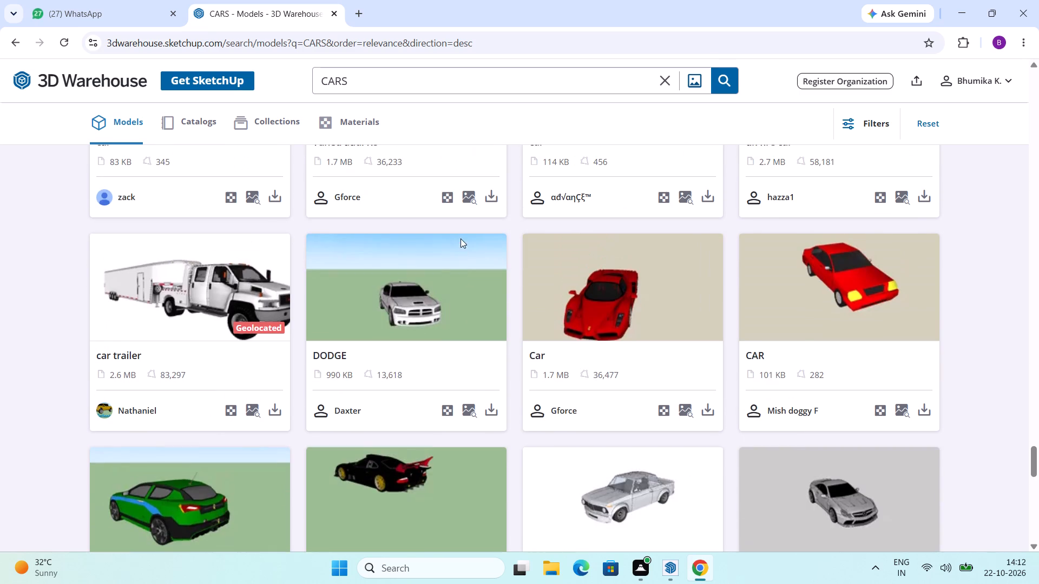
scroll(438, 266, up, 3)
scroll(438, 266, down, 6)
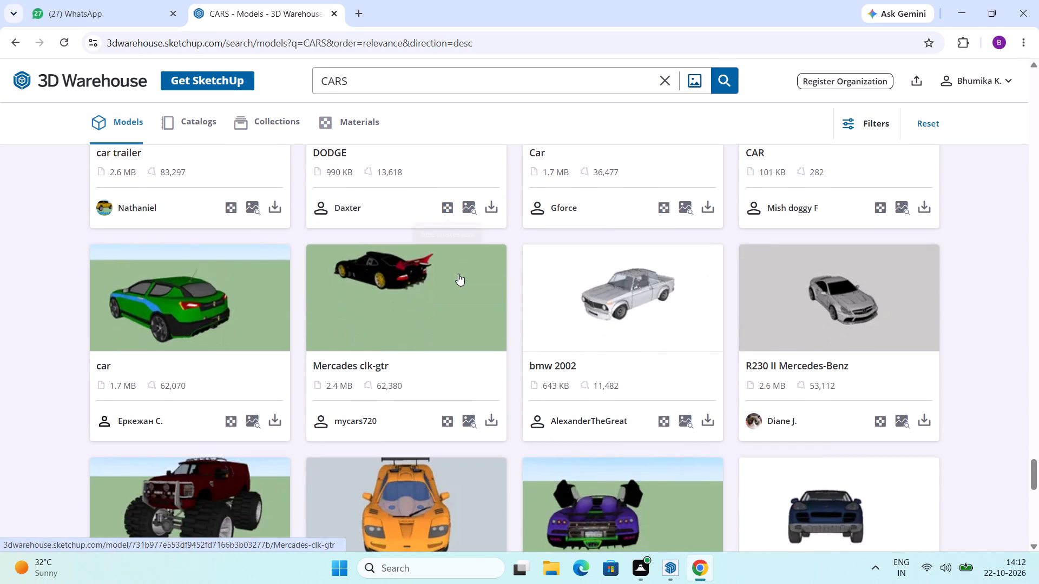
scroll(461, 288, up, 11)
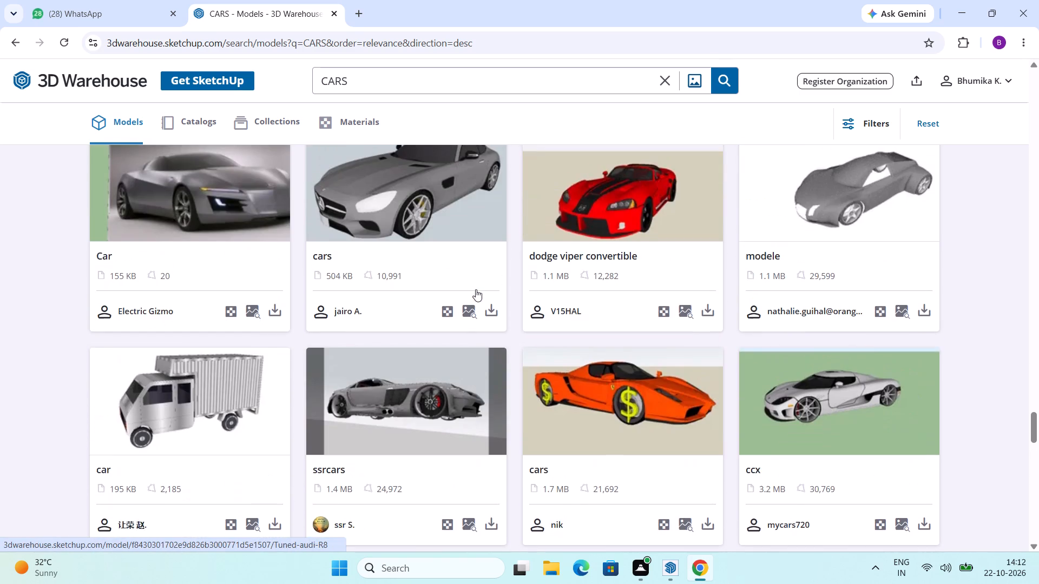
scroll(477, 285, up, 13)
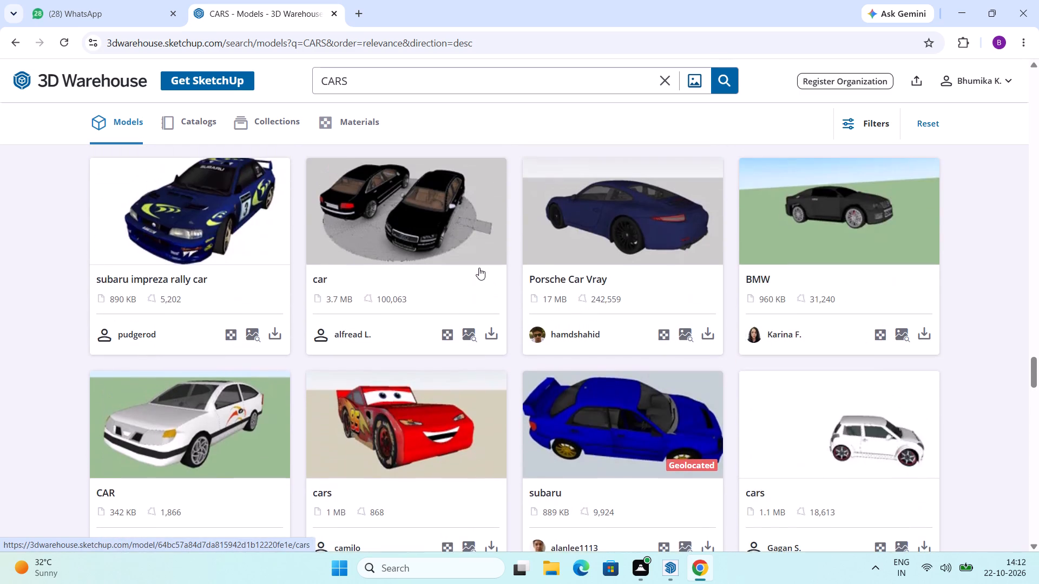
scroll(479, 268, up, 5)
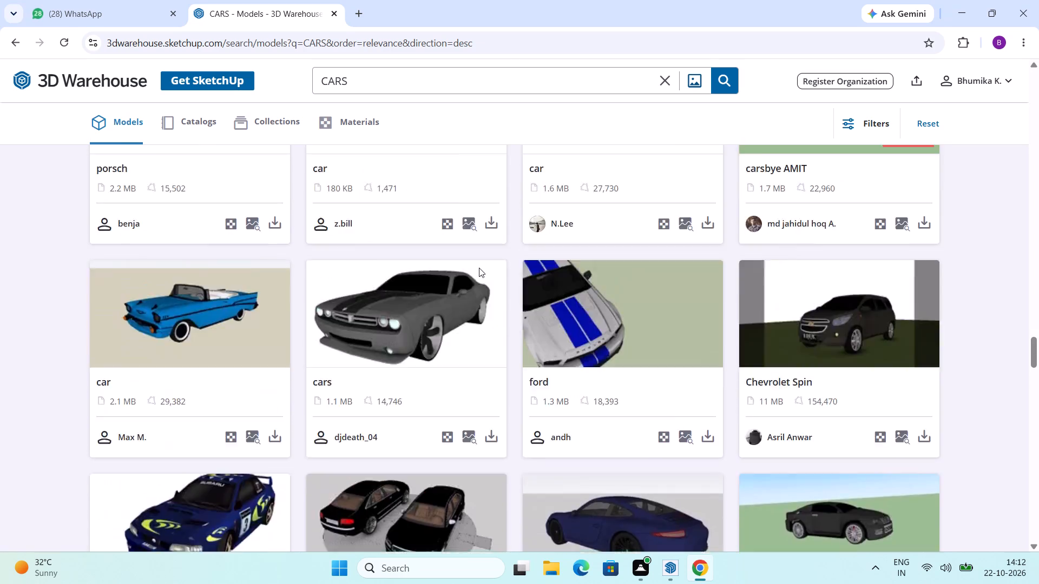
scroll(479, 268, up, 3)
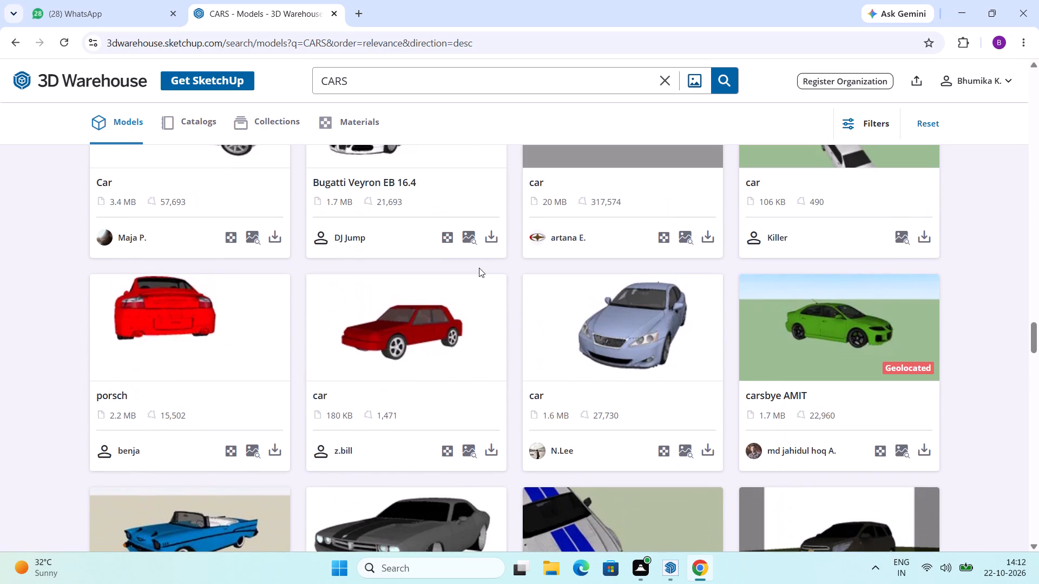
scroll(583, 274, up, 4)
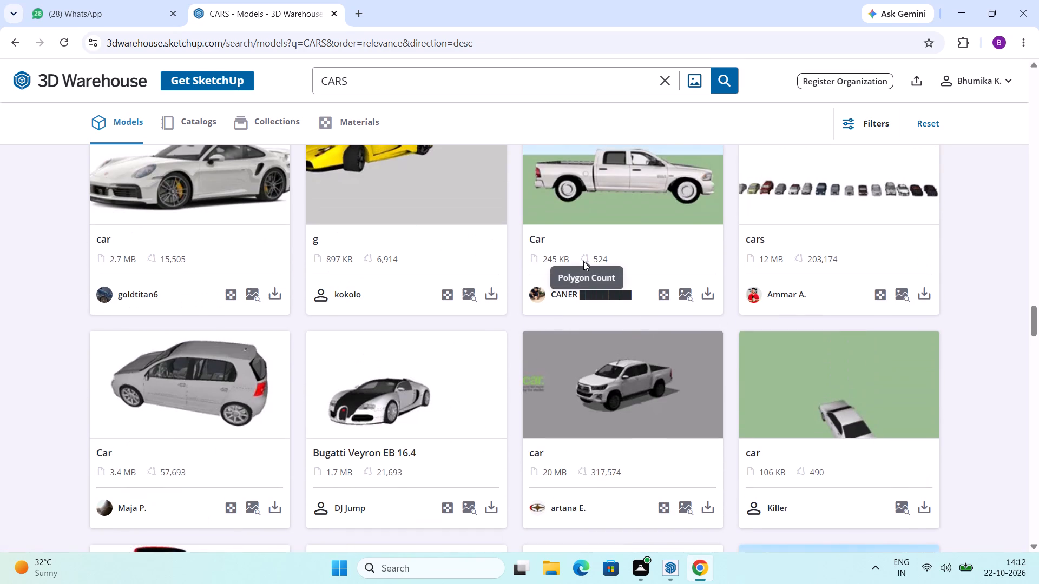
scroll(583, 261, up, 7)
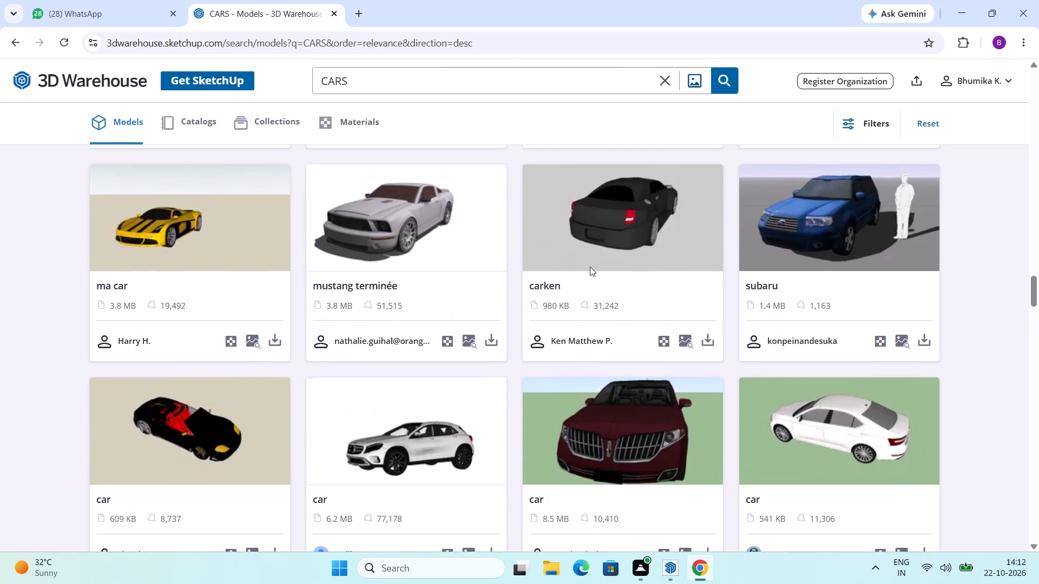
scroll(590, 267, up, 8)
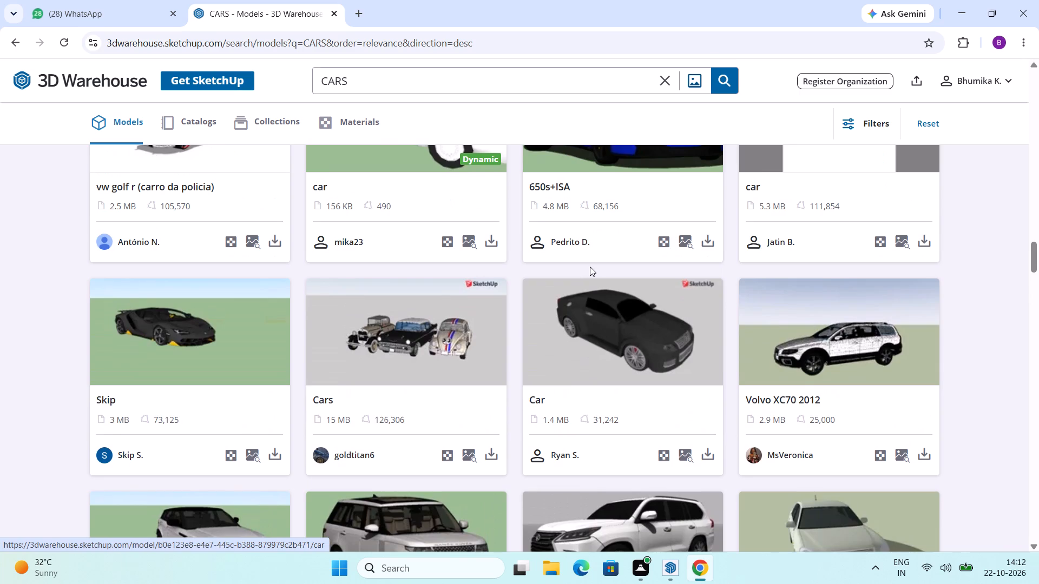
scroll(590, 267, up, 8)
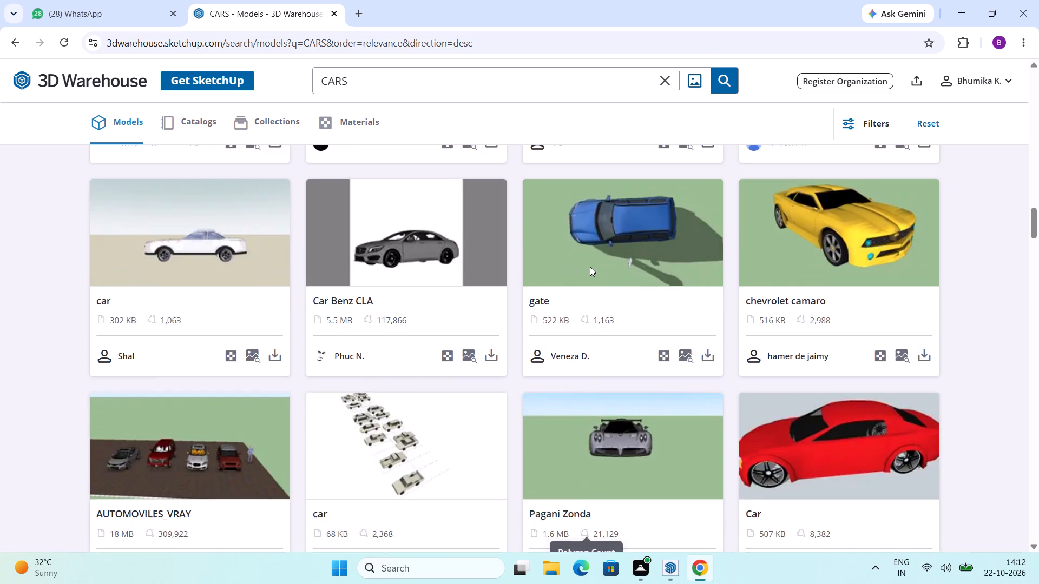
scroll(590, 267, up, 12)
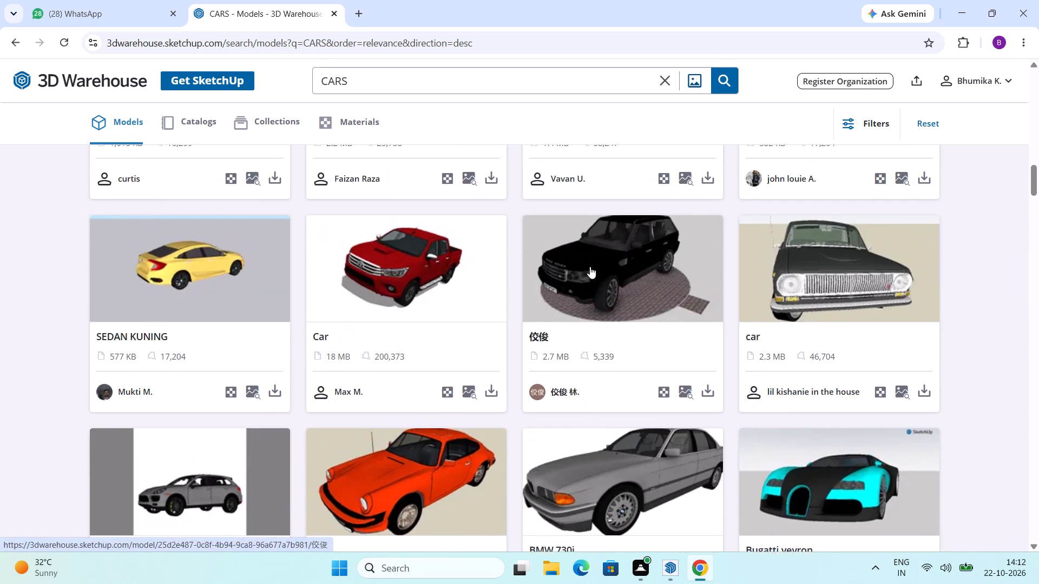
scroll(590, 267, up, 8)
scroll(590, 267, down, 4)
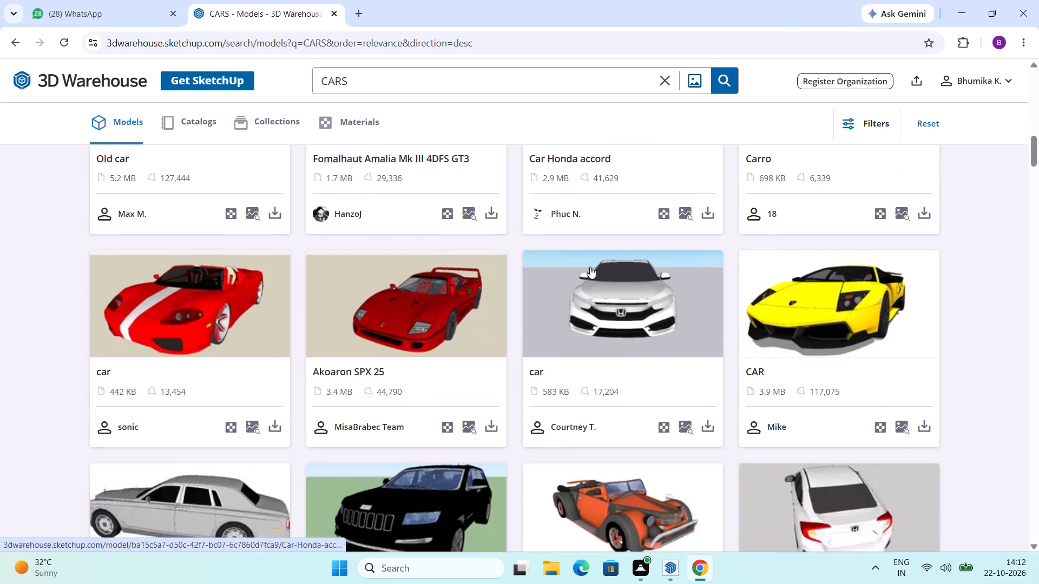
Download the white Honda sedan model named car, shown from the front, as a SketchUp file.
click(706, 368)
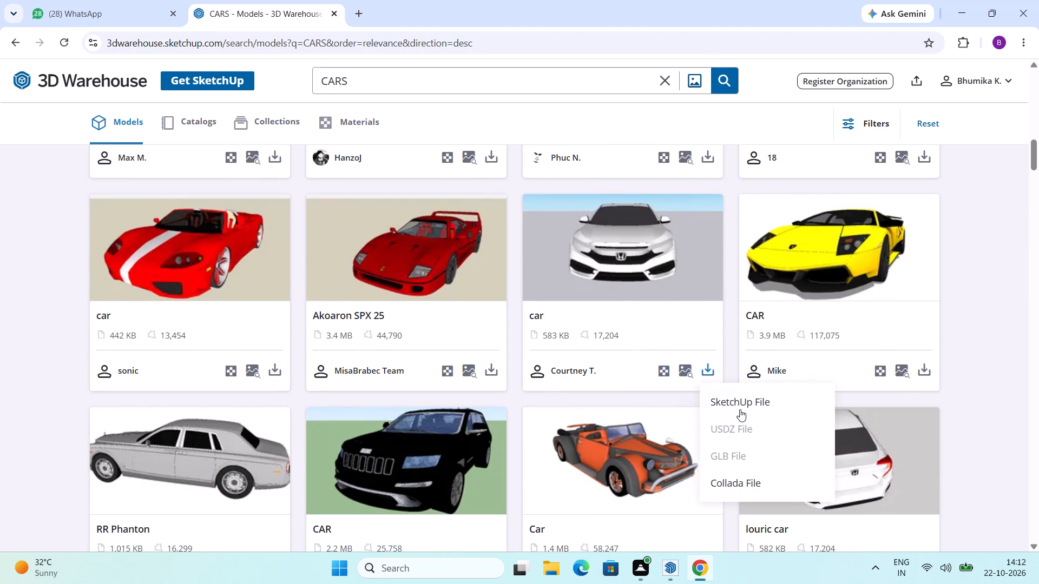
click(738, 399)
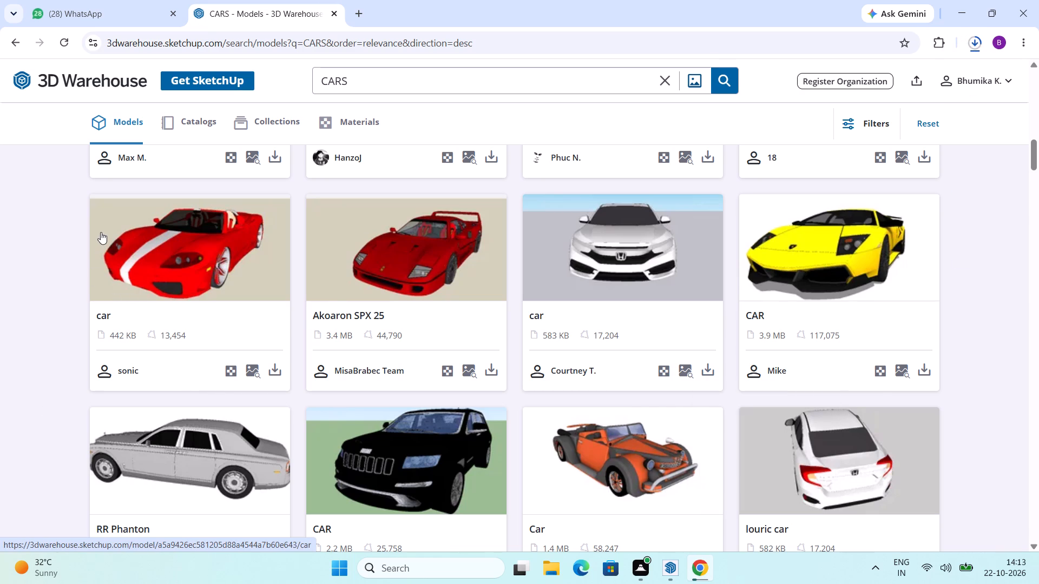
Switch from the browser to another open window.
key(alt+Tab)
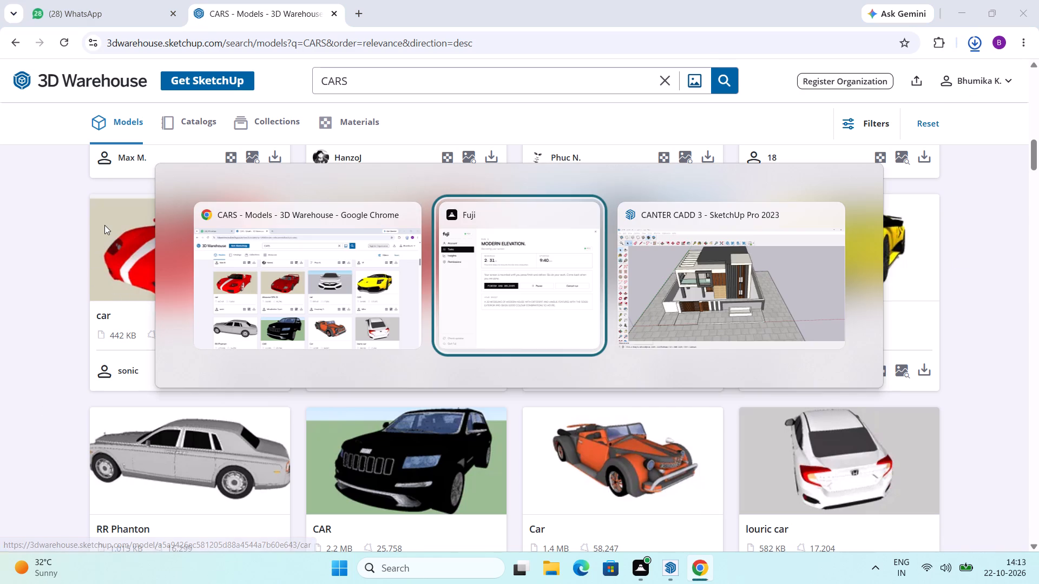
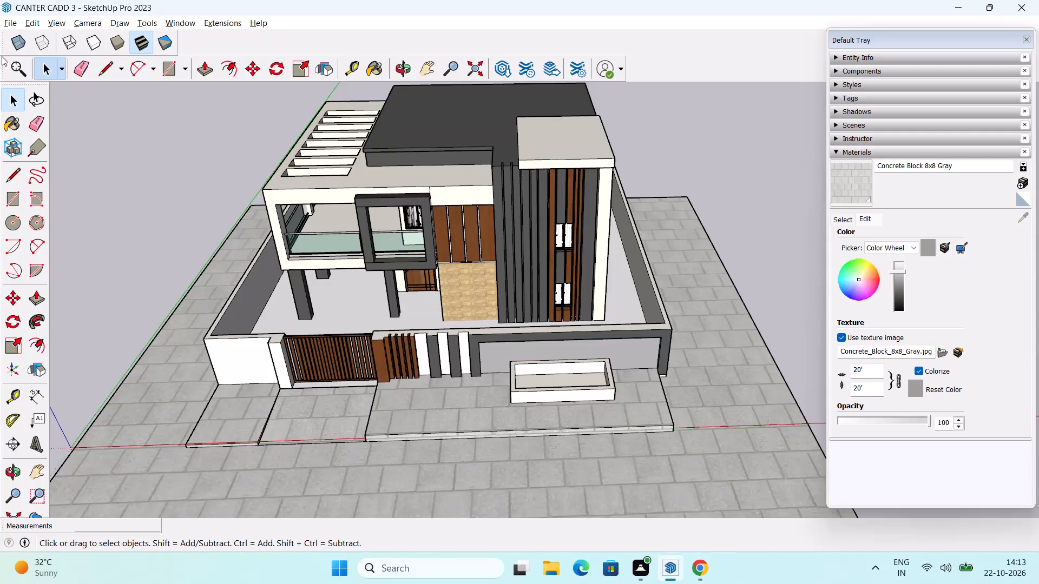
Import the 2016_Honda_Civic_LX_Sedan model from Downloads and place it on the porch floor between the dark pillars.
click(9, 22)
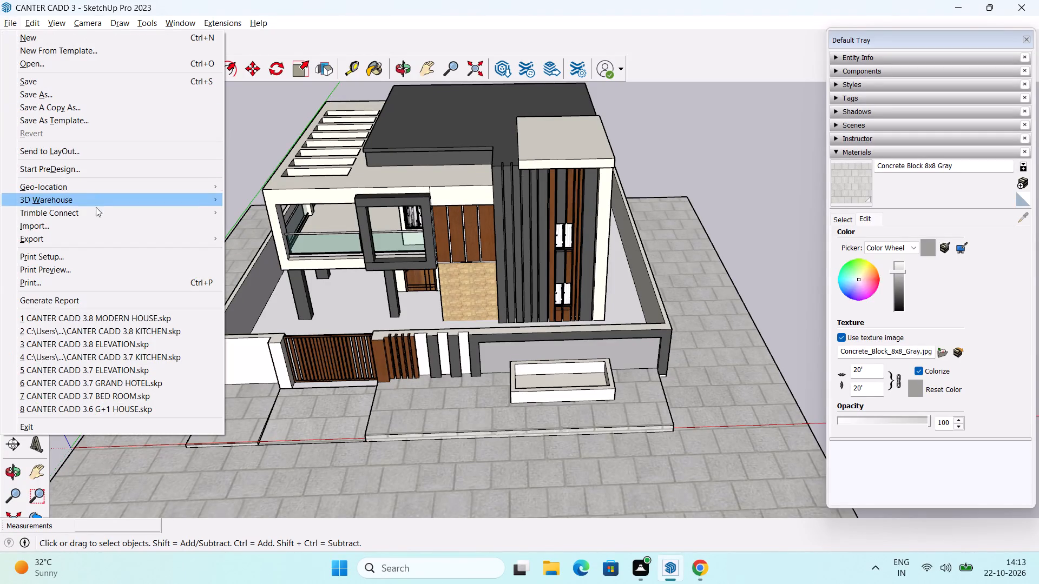
click(94, 229)
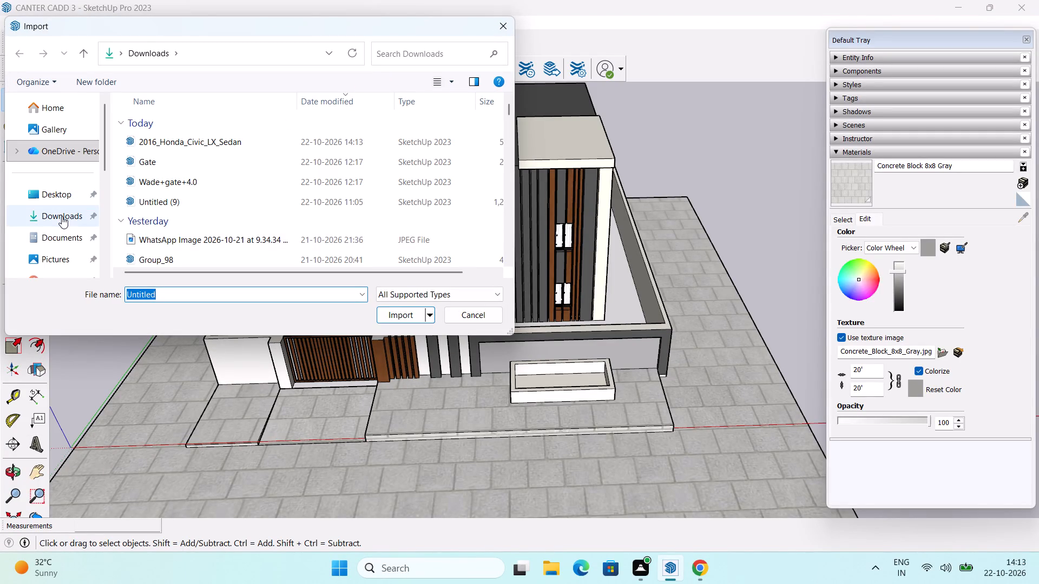
click(62, 216)
click(215, 143)
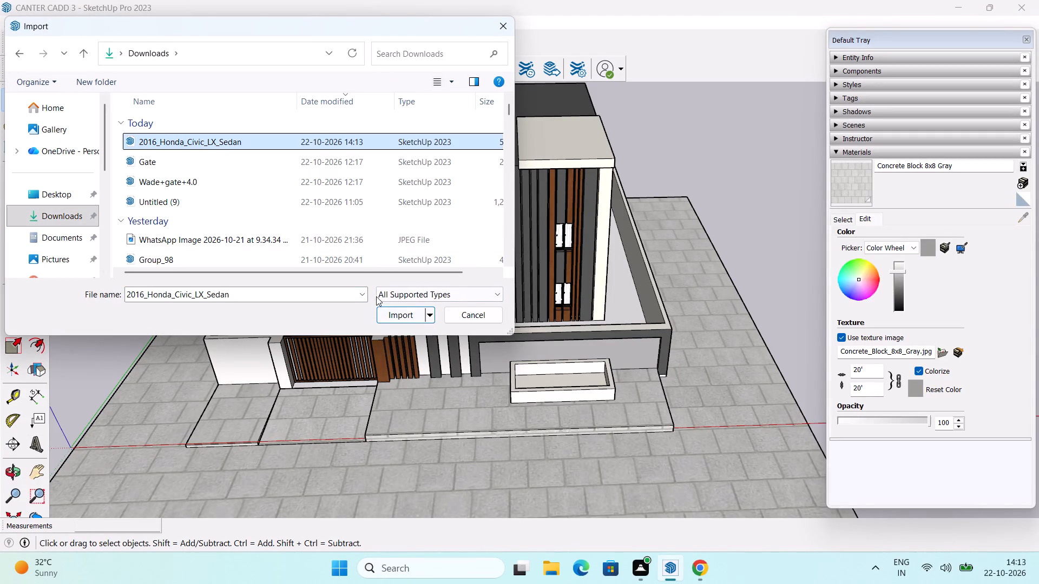
click(391, 311)
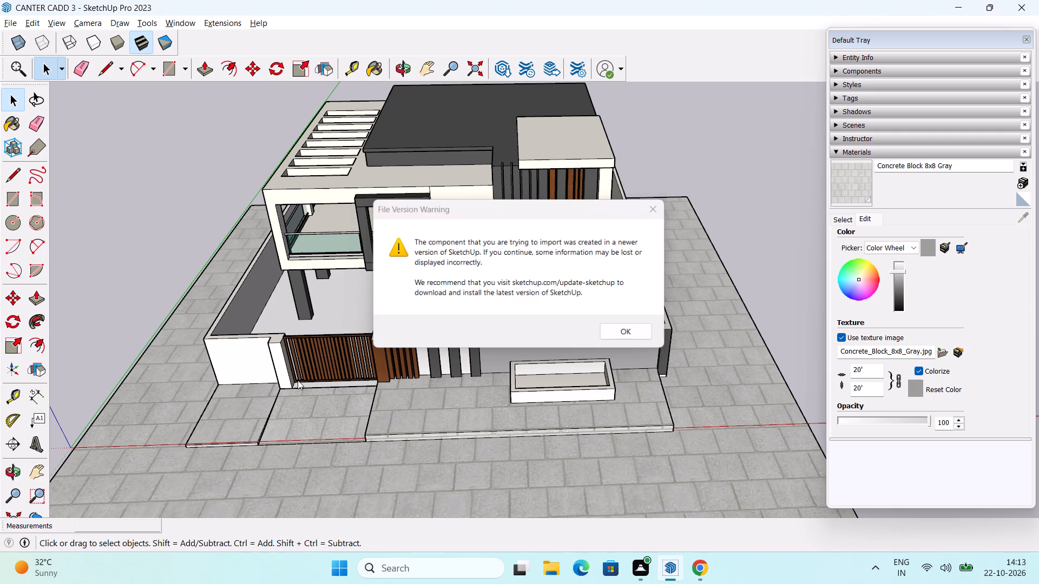
click(630, 329)
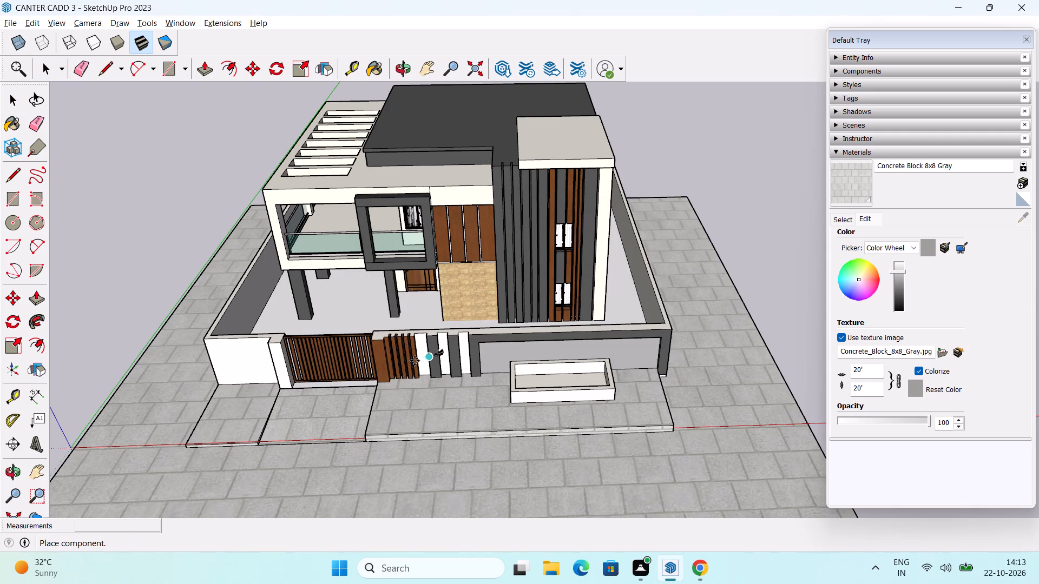
scroll(334, 309, up, 9)
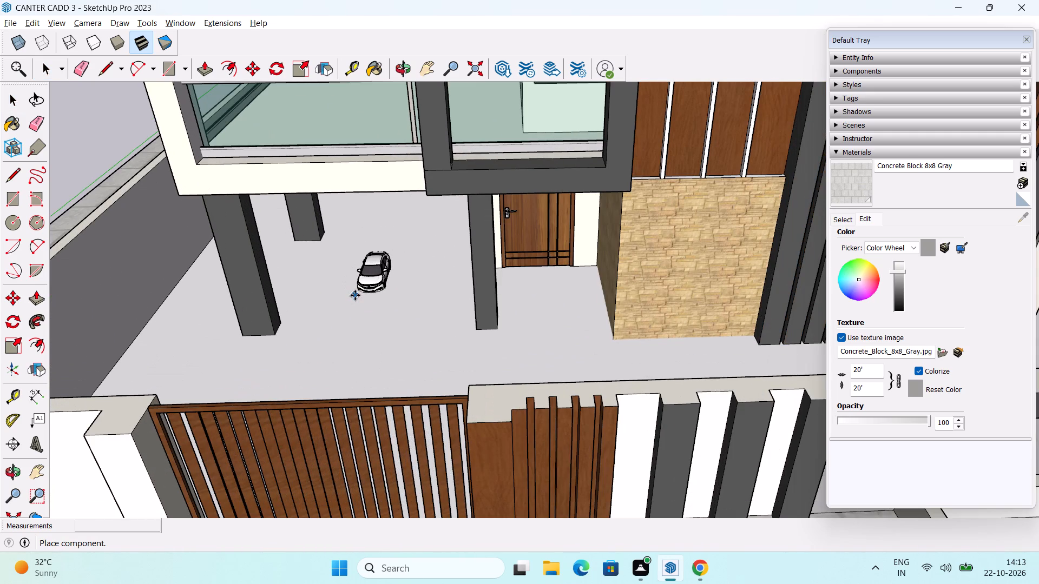
click(355, 295)
Scale the placed car upward along its vertical axis to make it taller.
middle_drag(392, 323, 434, 308)
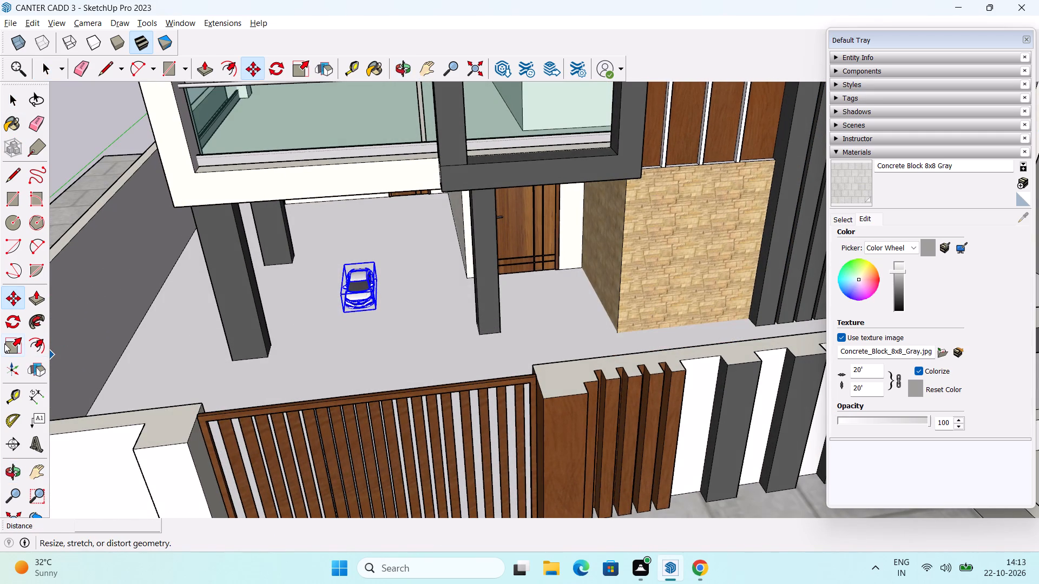
drag(14, 346, 18, 342)
middle_drag(317, 267, 363, 315)
middle_drag(367, 368, 341, 320)
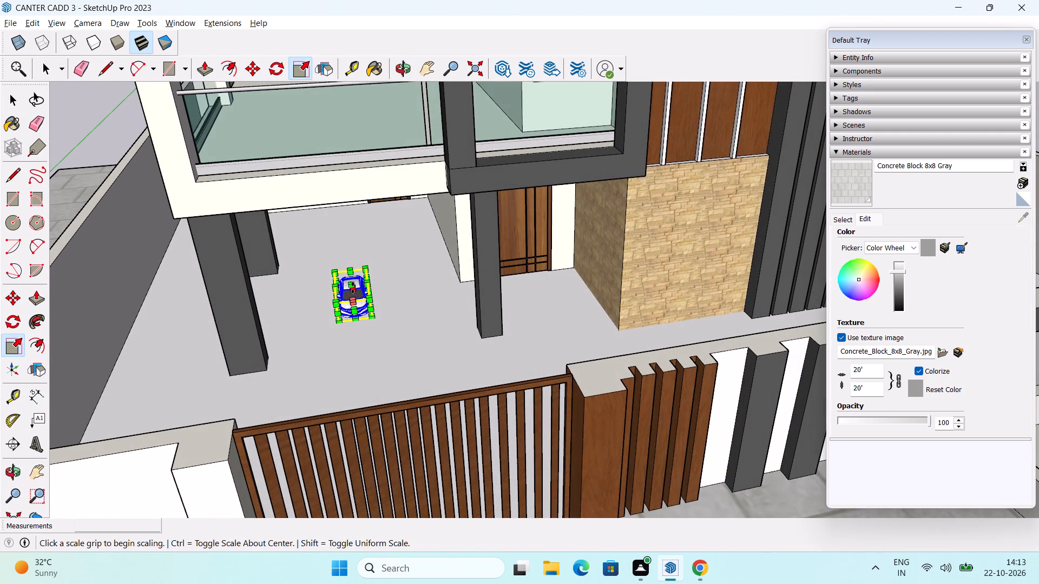
drag(353, 283, 352, 240)
Scale the car along the red axis to about 2 times its width.
middle_drag(345, 330, 492, 277)
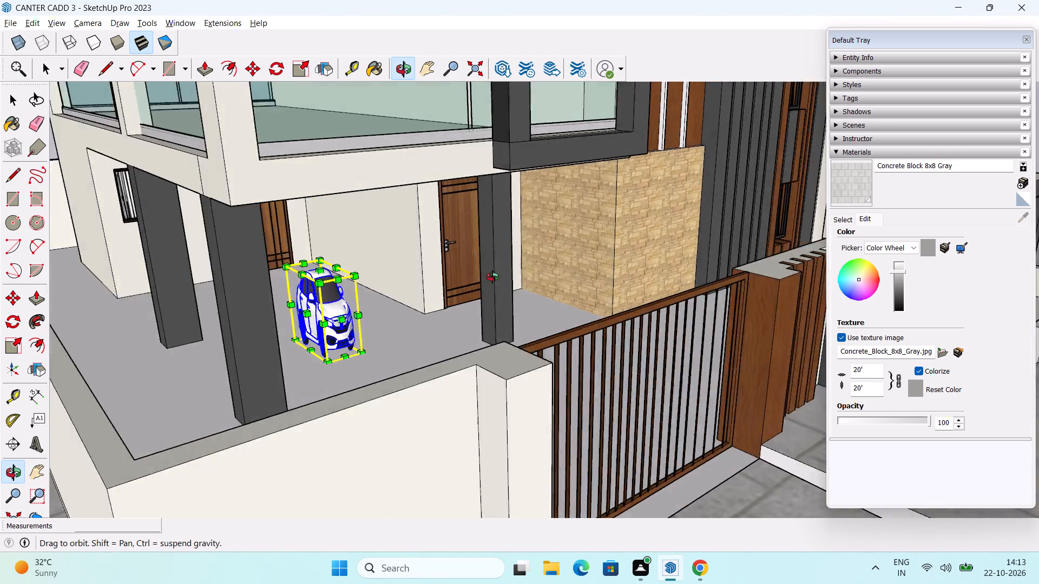
middle_drag(492, 277, 547, 276)
middle_drag(350, 375, 446, 254)
middle_drag(440, 254, 455, 356)
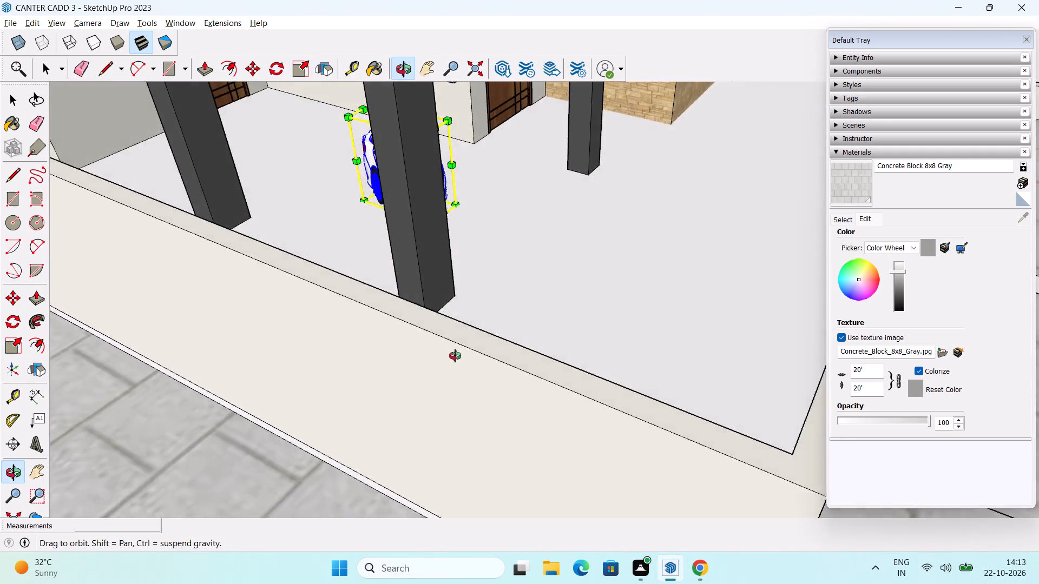
middle_drag(455, 356, 605, 402)
drag(303, 225, 293, 262)
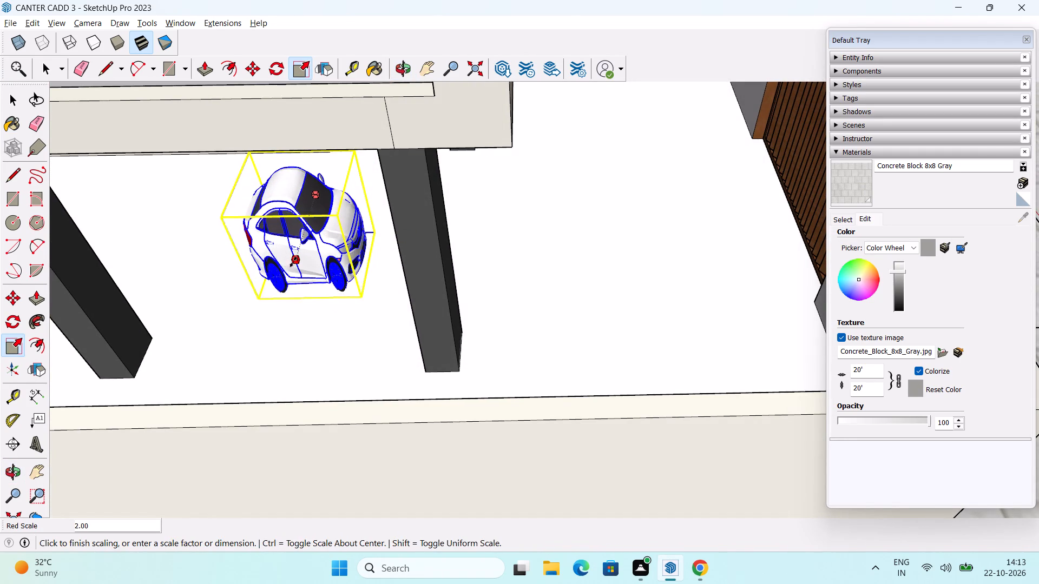
drag(293, 262, 291, 271)
Scale the car along the green axis from its rear end to more than 2.3 times its length.
middle_drag(264, 258, 431, 185)
scroll(393, 266, down, 1)
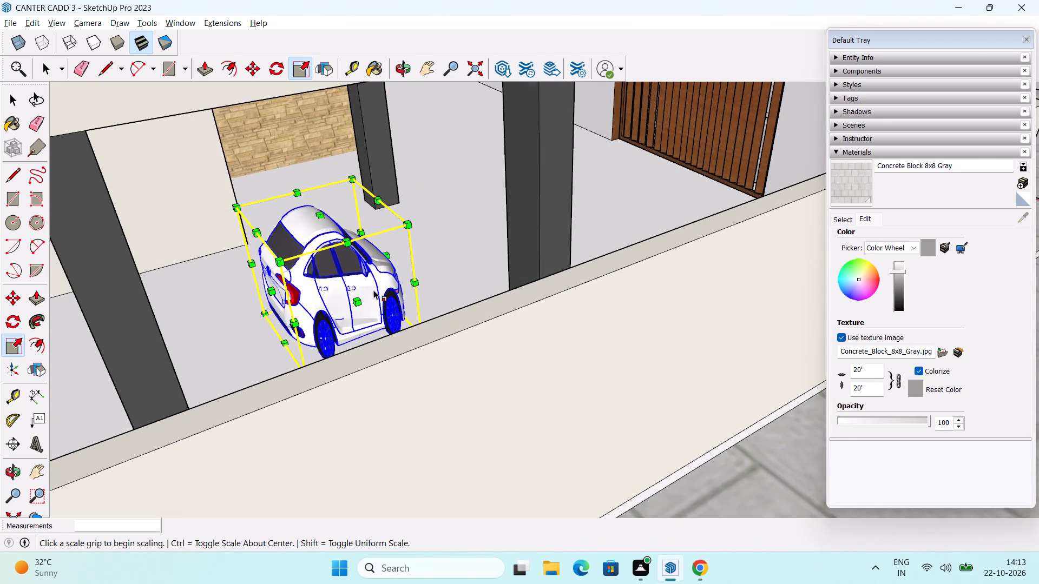
middle_drag(359, 300, 363, 241)
middle_drag(375, 224, 326, 339)
shift+middle_drag(319, 284, 325, 231)
middle_drag(453, 215, 436, 272)
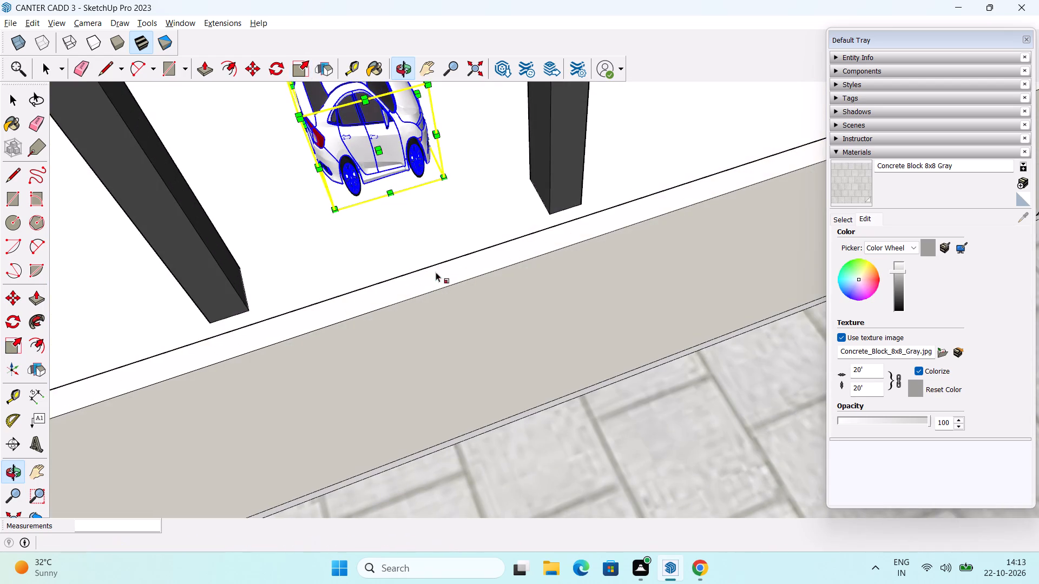
middle_drag(436, 272, 438, 275)
middle_drag(326, 181, 370, 178)
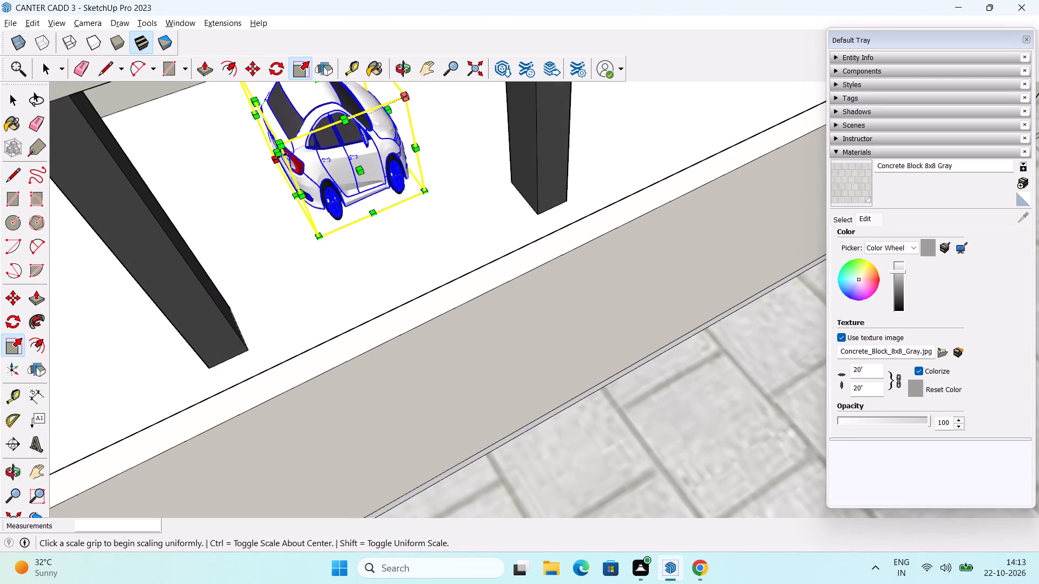
drag(282, 156, 103, 217)
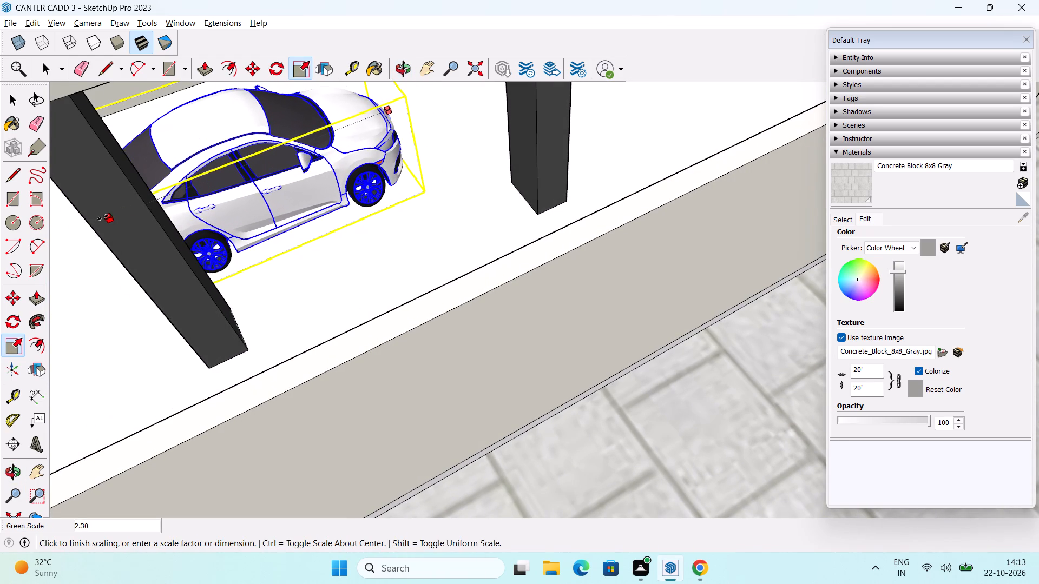
drag(103, 217, 65, 247)
Enlarge the car further by widening it 1.67 times along the red axis and raising its roof height slightly.
scroll(218, 225, down, 3)
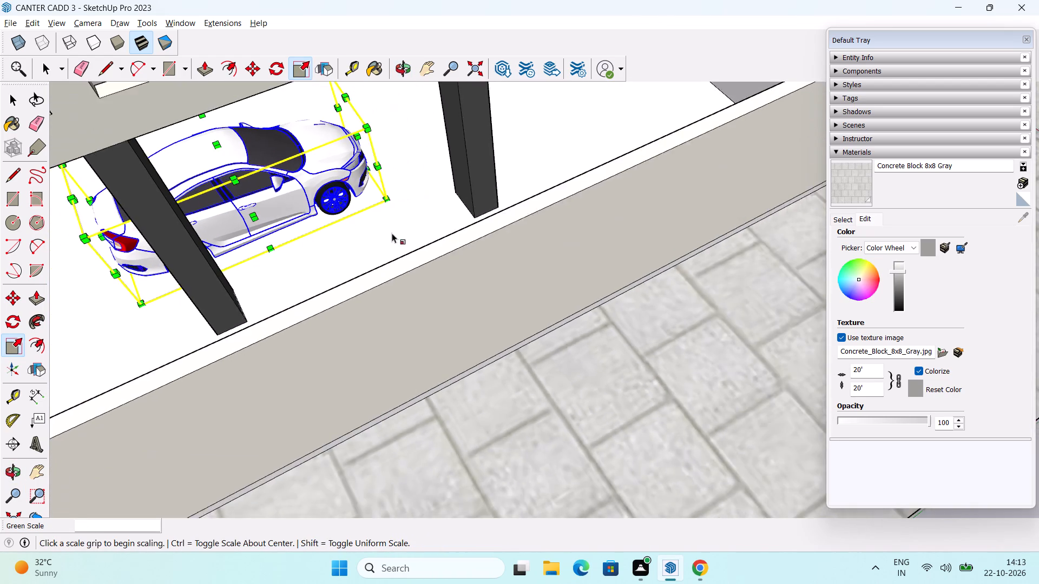
middle_drag(389, 233, 13, 207)
scroll(348, 201, down, 2)
middle_drag(464, 271, 153, 206)
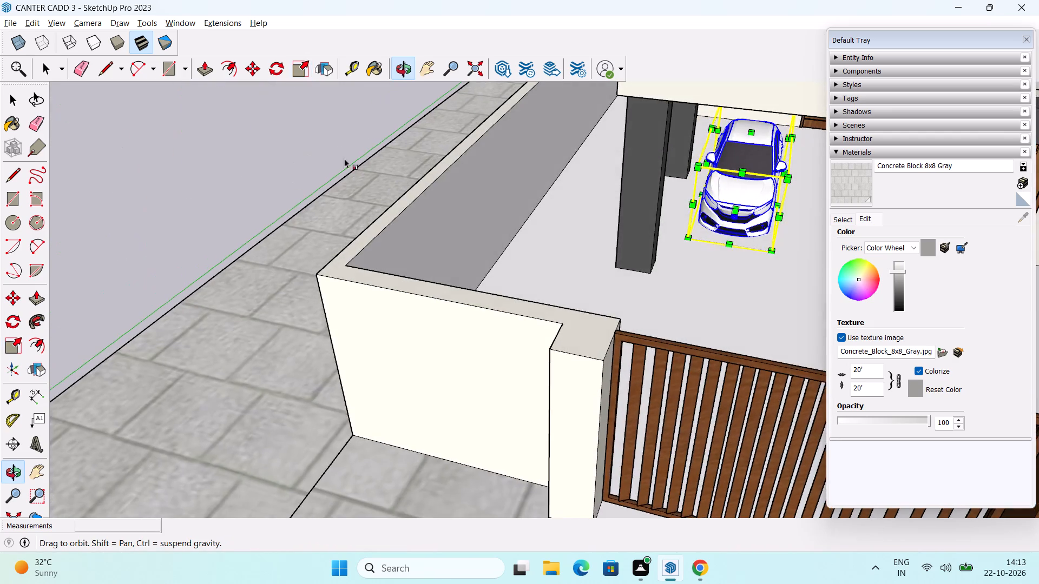
scroll(504, 142, down, 2)
middle_drag(586, 150, 350, 264)
middle_drag(499, 264, 550, 195)
shift+middle_drag(627, 353, 501, 327)
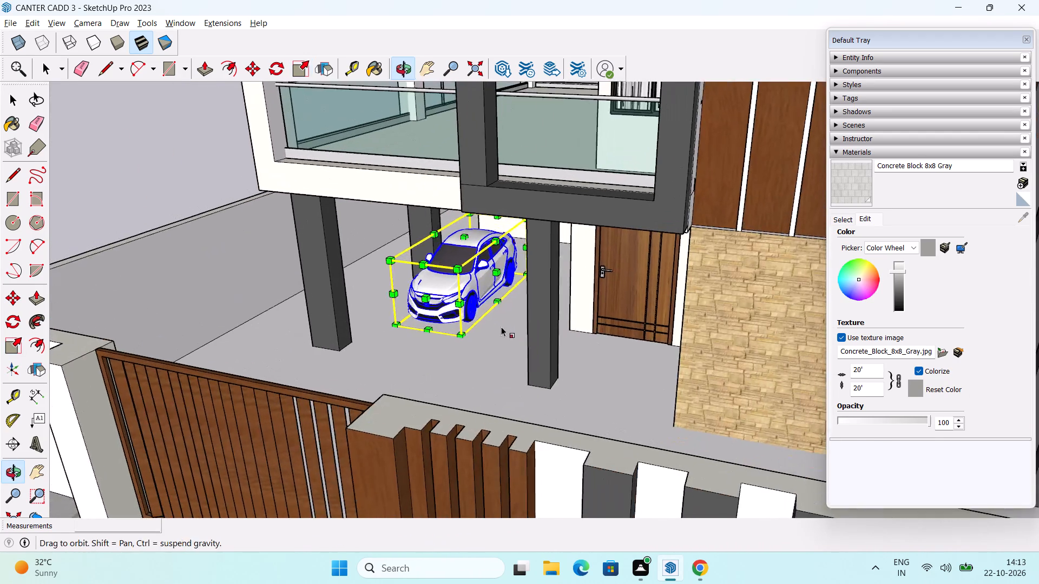
shift+middle_drag(501, 327, 502, 327)
middle_drag(516, 301, 596, 265)
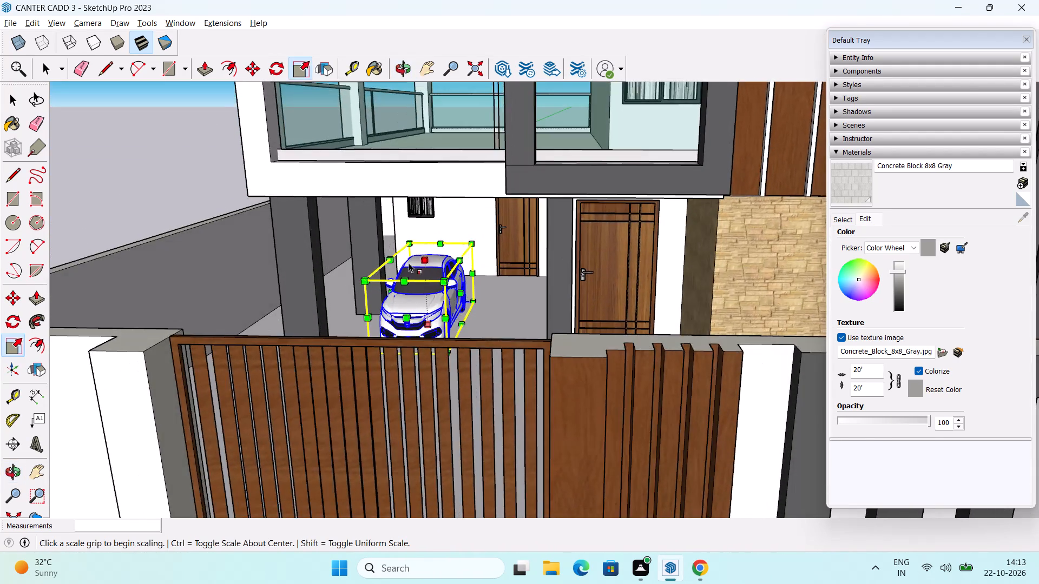
scroll(409, 263, up, 5)
drag(486, 307, 555, 308)
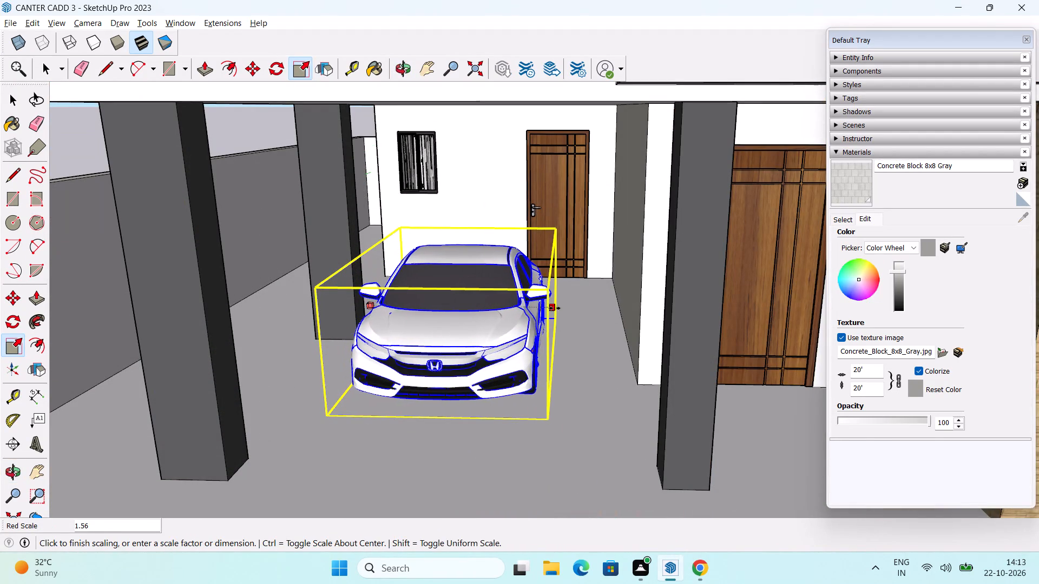
drag(555, 308, 559, 309)
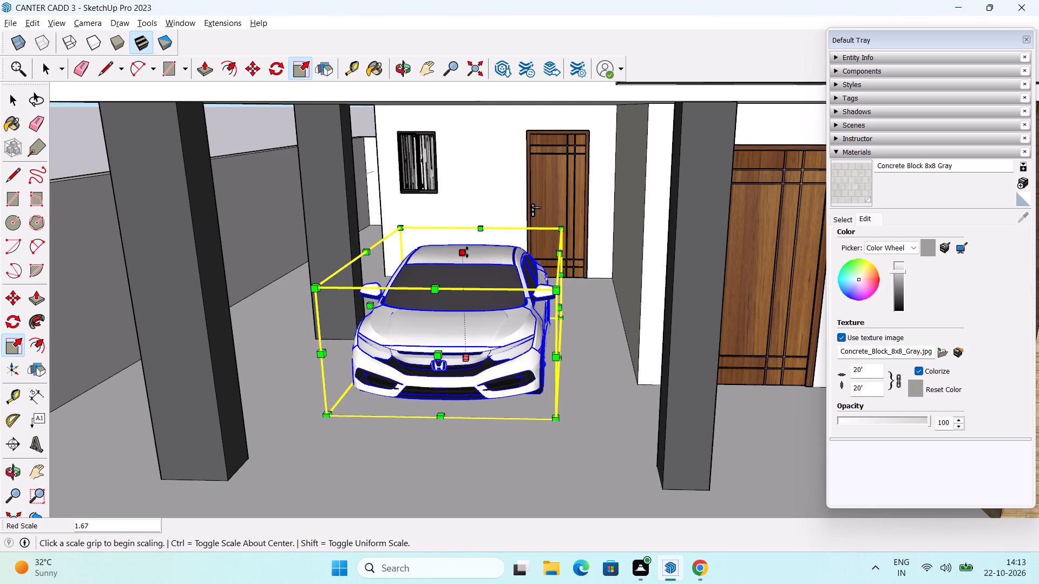
drag(467, 252, 465, 225)
Lengthen the car along the green axis by extending its front end toward the boundary, and finish with it deselected.
middle_drag(513, 290, 303, 291)
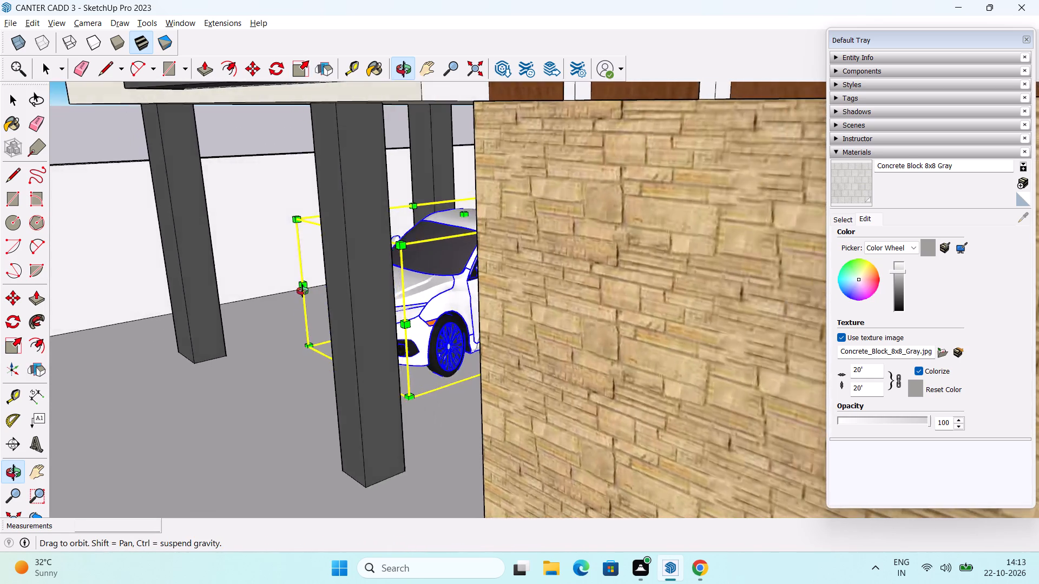
middle_drag(303, 291, 394, 287)
drag(370, 316, 304, 357)
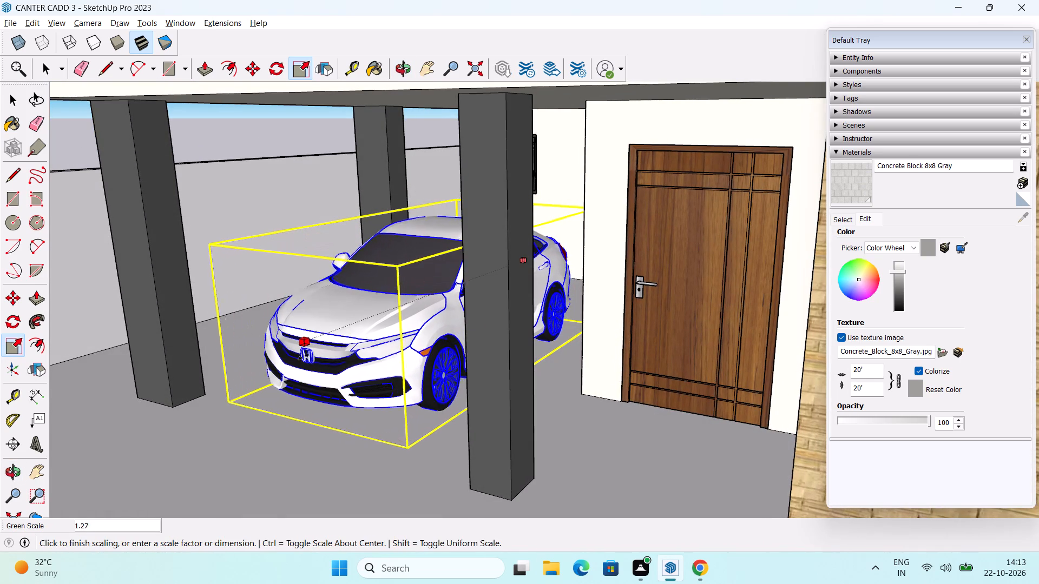
drag(304, 357, 280, 391)
scroll(299, 356, down, 13)
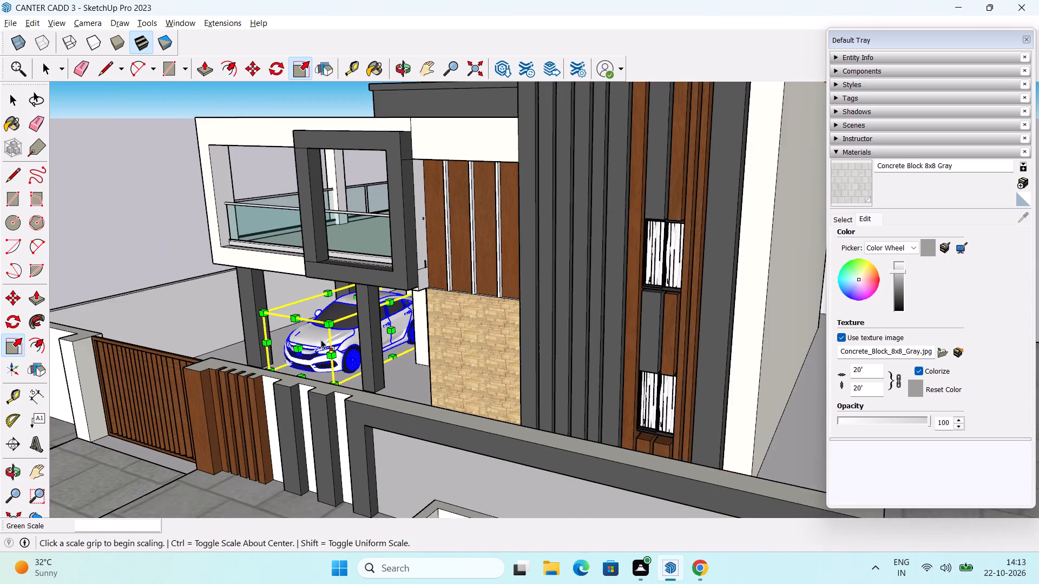
key(space)
click(180, 229)
Save the house model with the scaled car parked in the porch.
scroll(373, 324, down, 3)
middle_drag(390, 355, 510, 384)
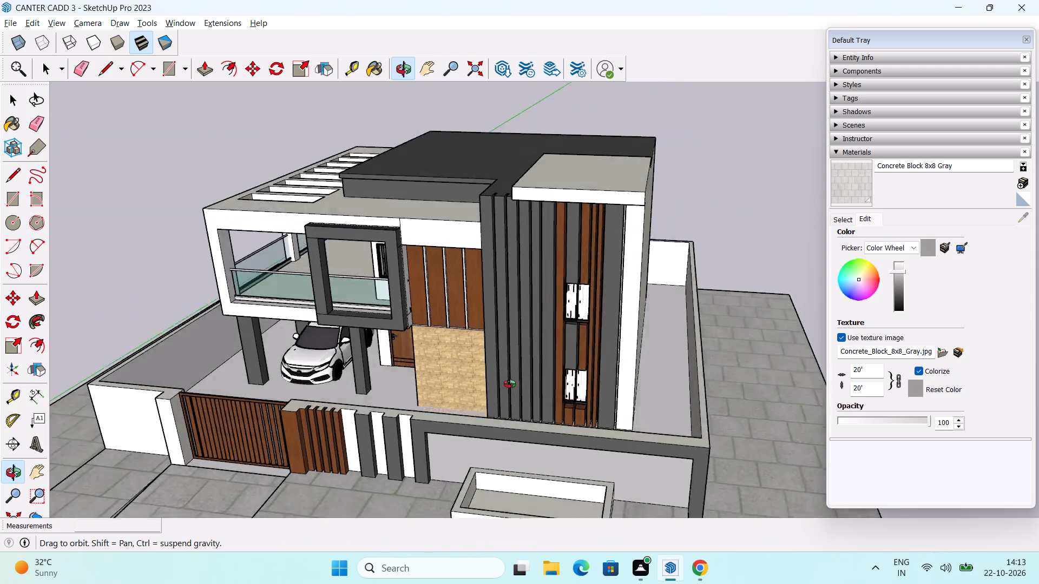
middle_drag(510, 384, 525, 326)
scroll(527, 327, down, 1)
middle_drag(535, 351, 535, 316)
scroll(536, 317, down, 1)
key(ctrl+s)
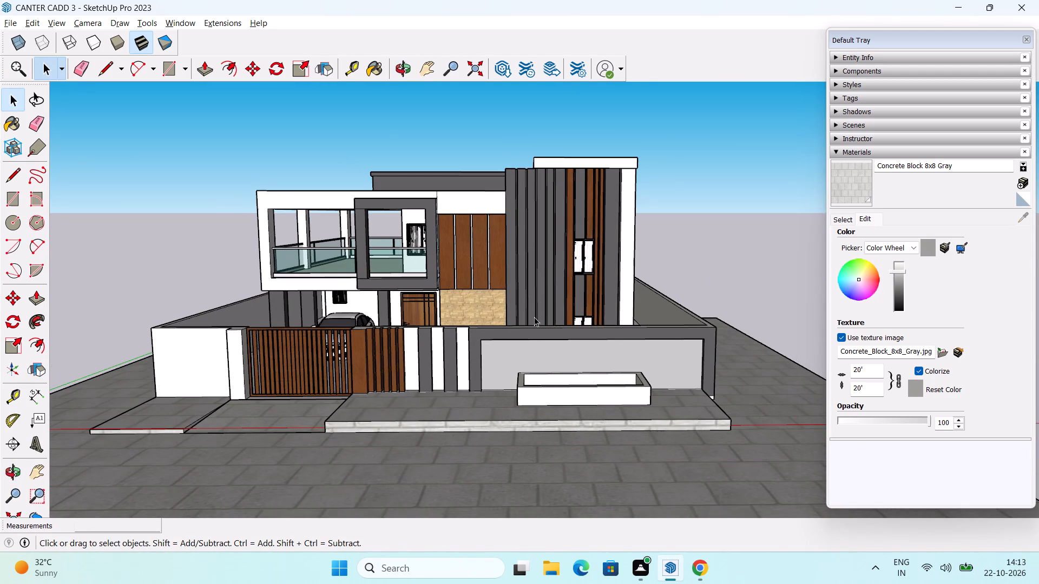
key(ctrl+s)
key(ctrl+s)
key(ctrl+s)
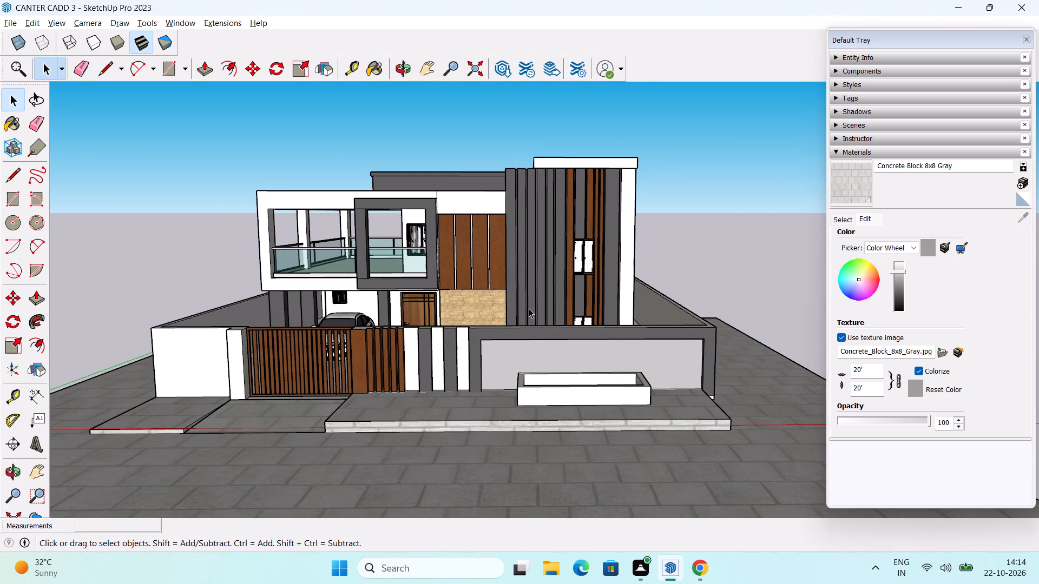